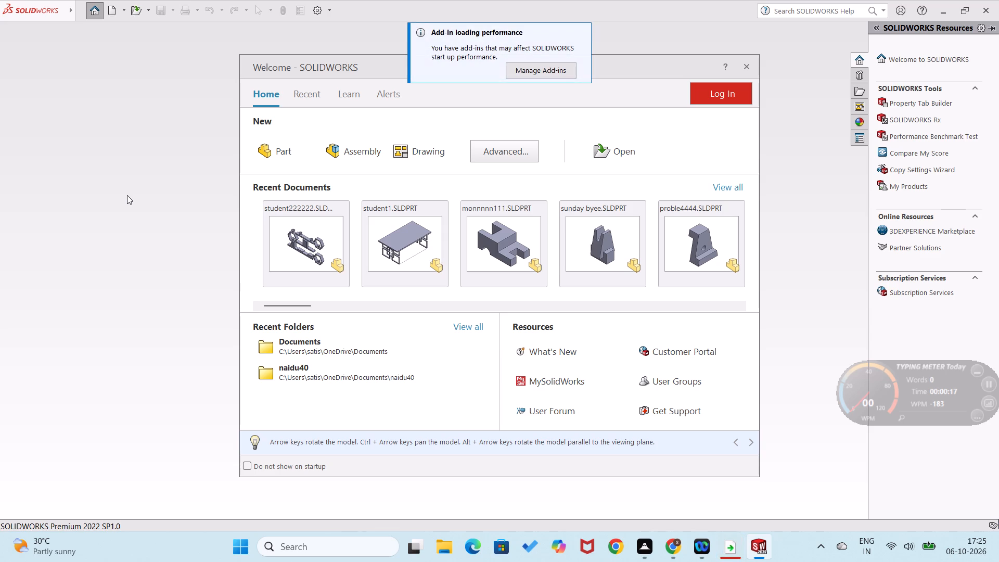
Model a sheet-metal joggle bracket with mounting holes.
Create a new part document.
click(271, 165)
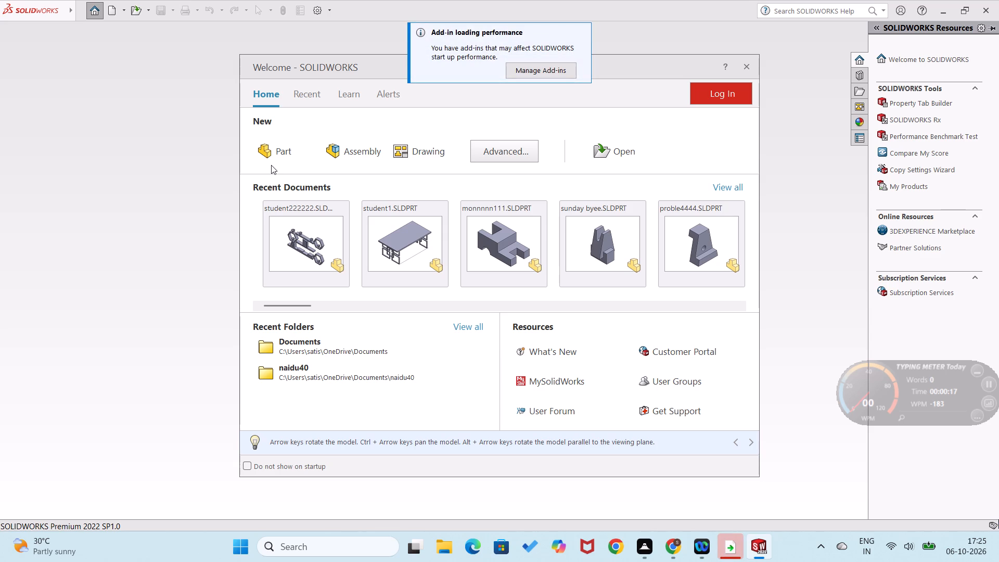
click(285, 147)
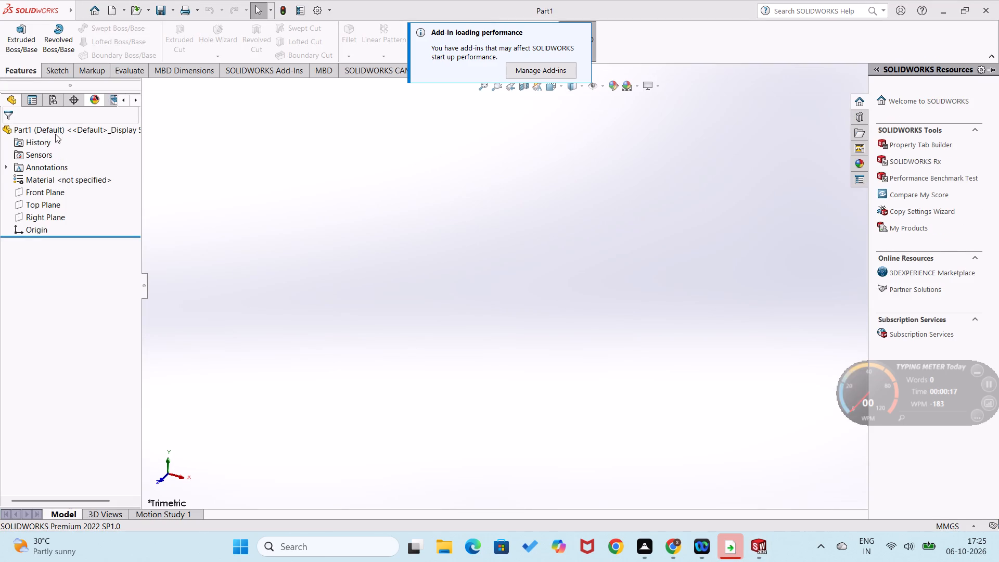
Add the Surfaces and Sheet Metal command sets to the CommandManager.
right_click(125, 73)
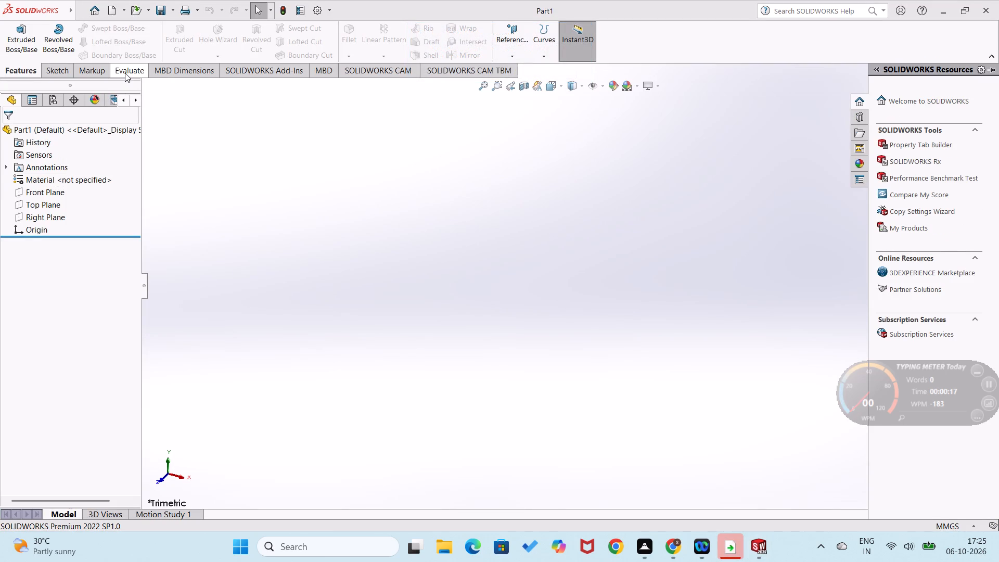
click(168, 111)
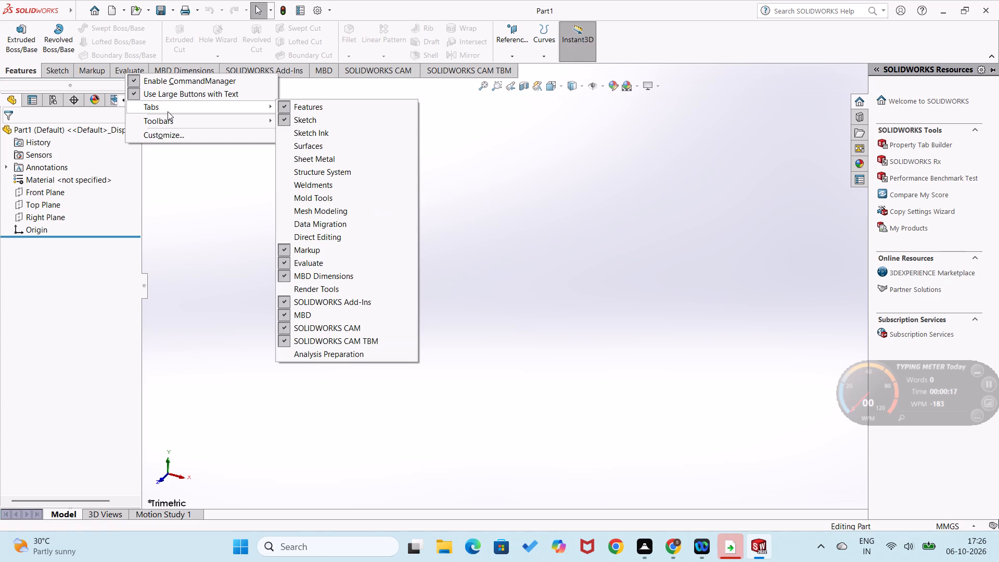
click(303, 143)
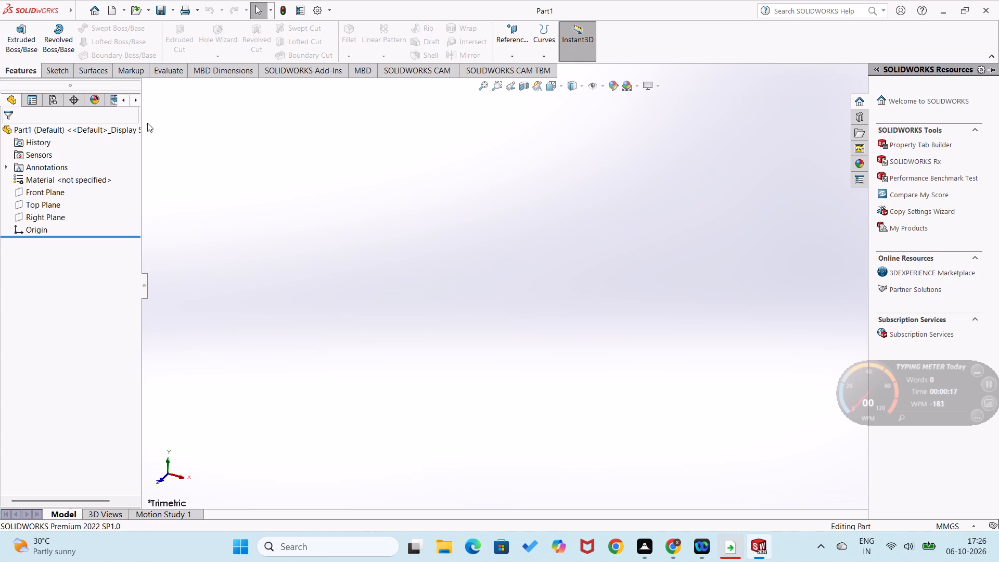
right_click(156, 75)
click(201, 108)
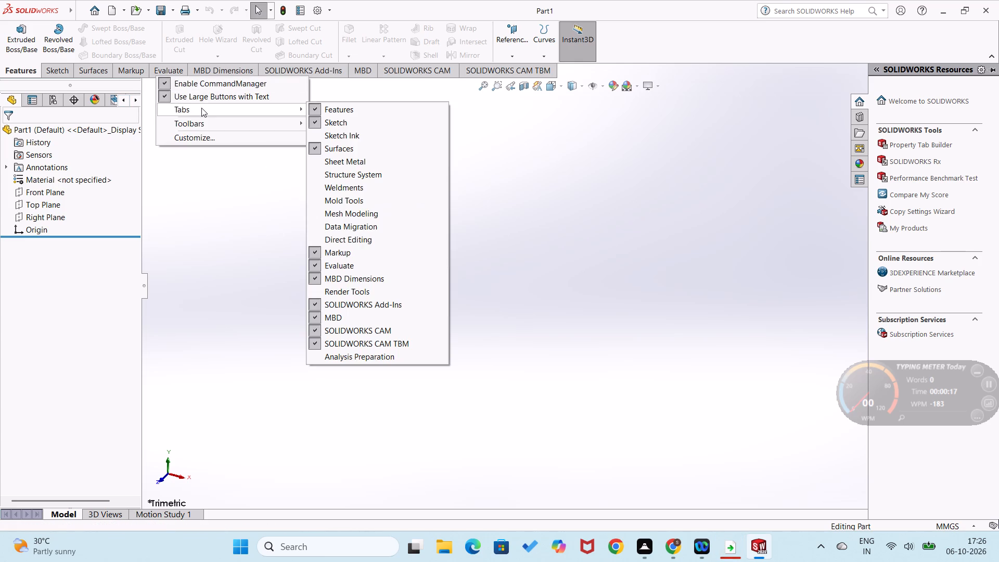
click(314, 160)
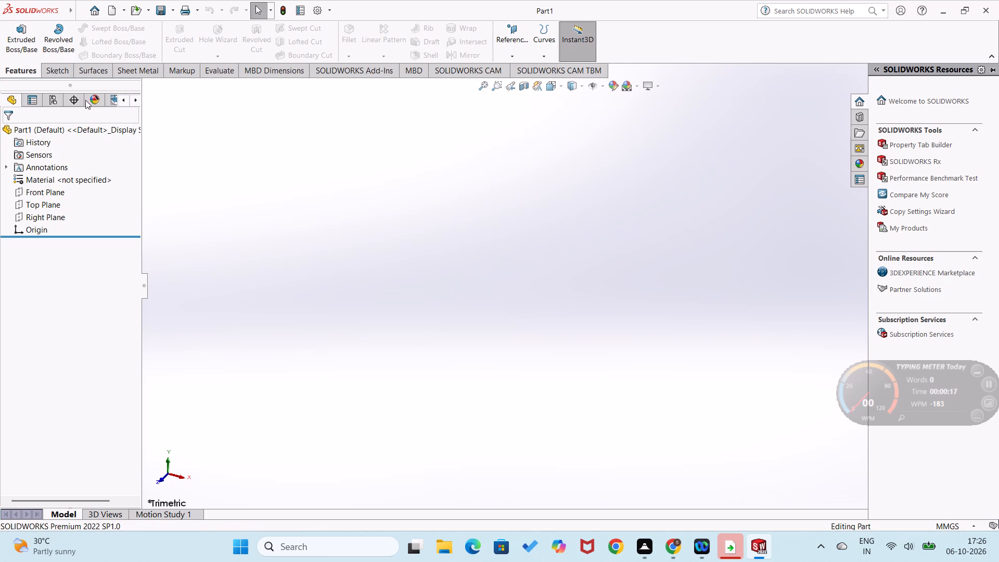
On the Front Plane, sketch a center rectangle about 147 mm by 71 mm centred on the origin.
right_click(46, 189)
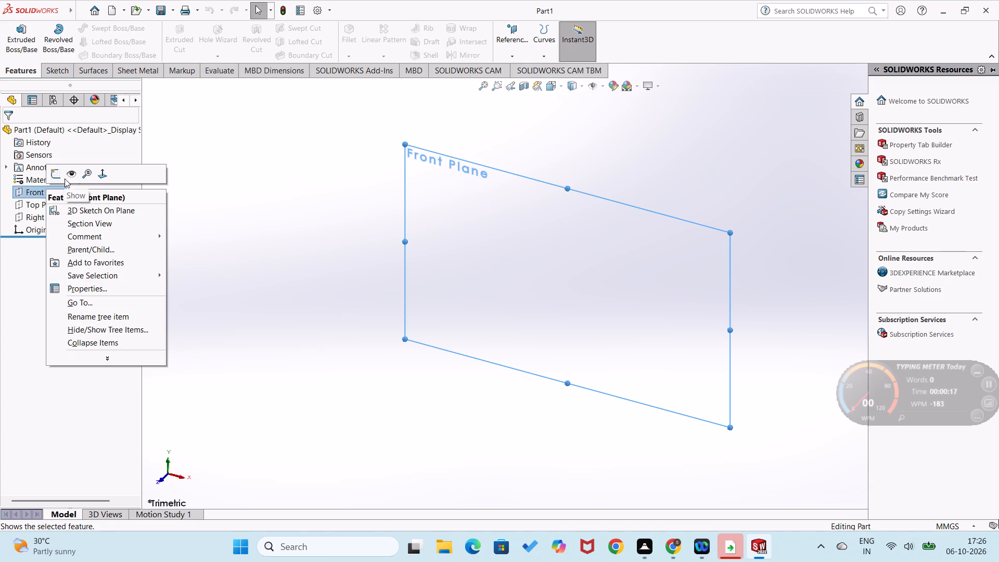
click(57, 180)
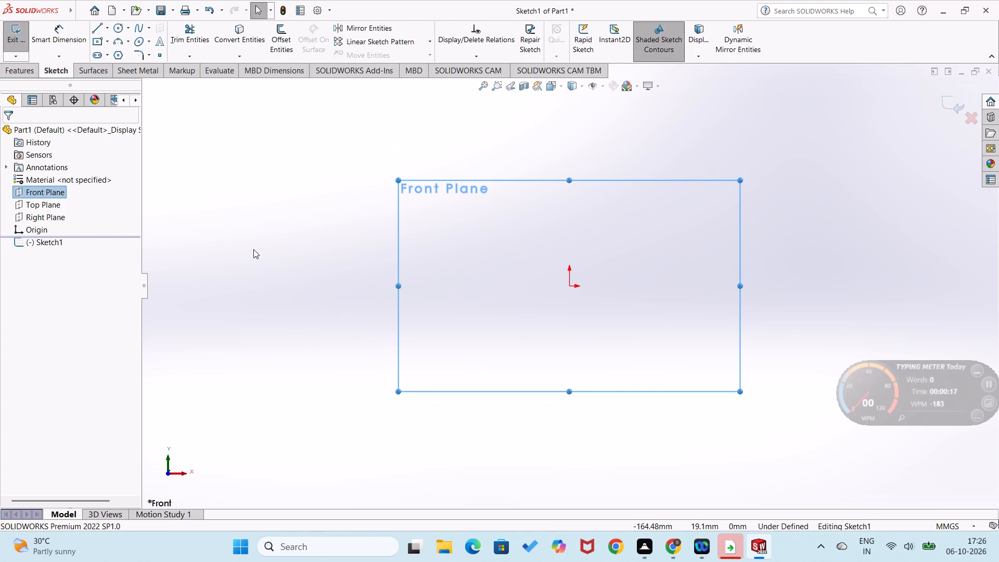
click(253, 249)
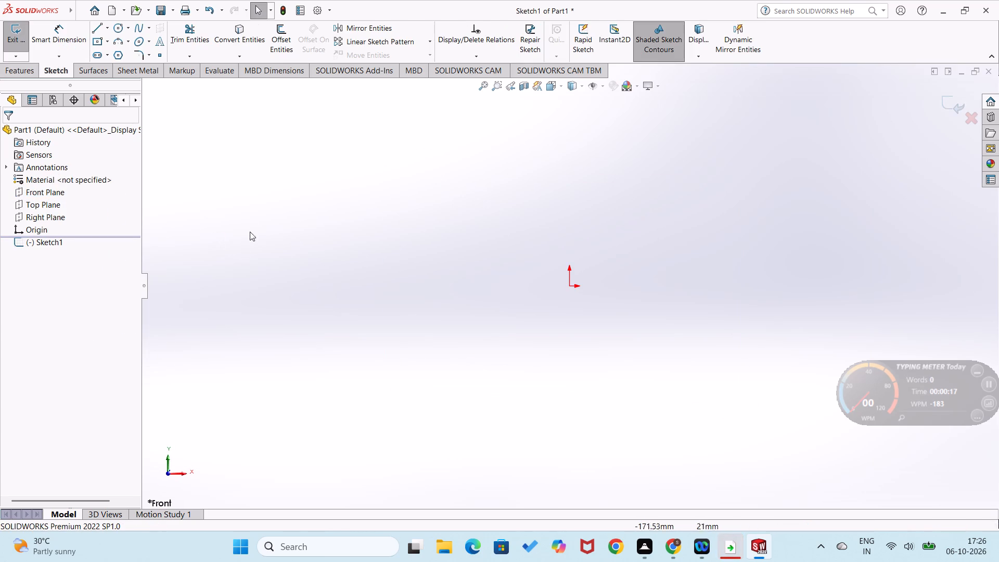
right_drag(275, 205, 253, 327)
click(48, 169)
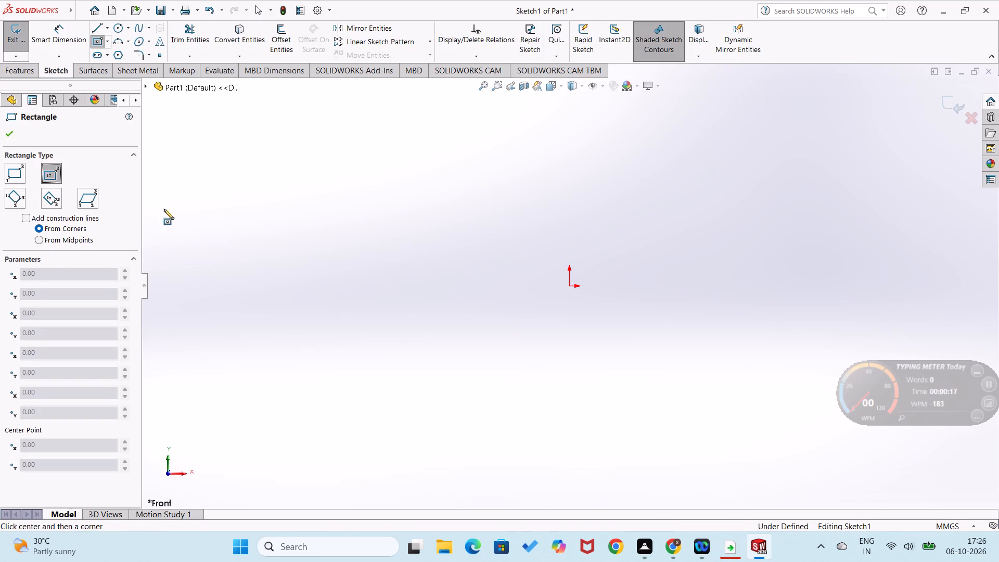
click(569, 285)
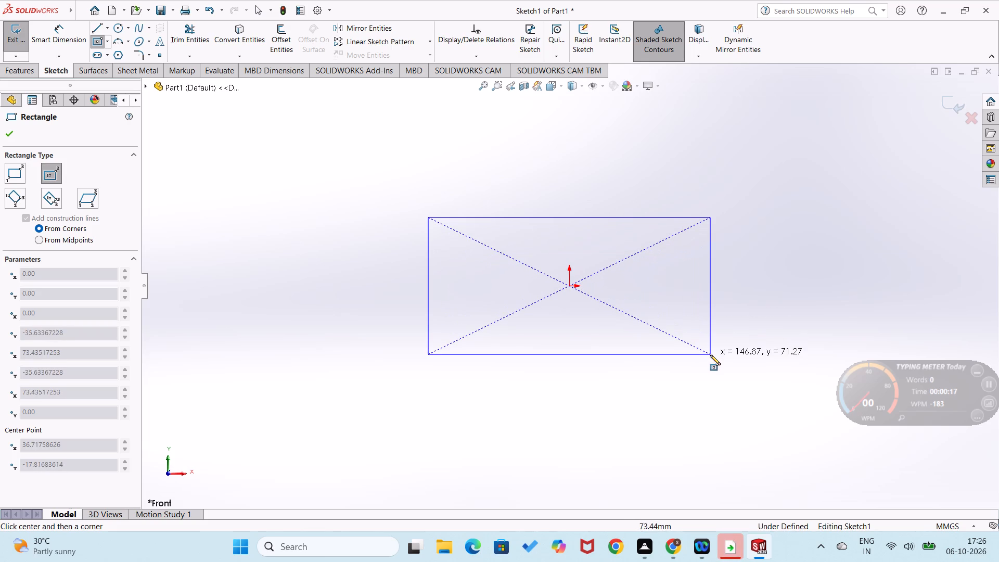
click(710, 355)
Dimension the rectangle 200 mm wide along its bottom edge and 100 mm high along its left edge.
right_drag(675, 440, 738, 340)
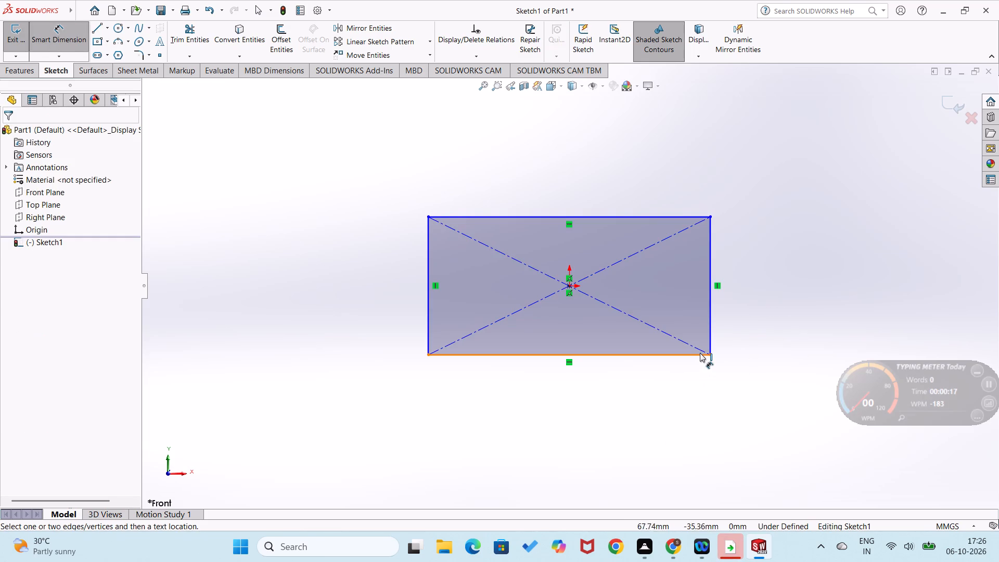
click(700, 353)
click(690, 386)
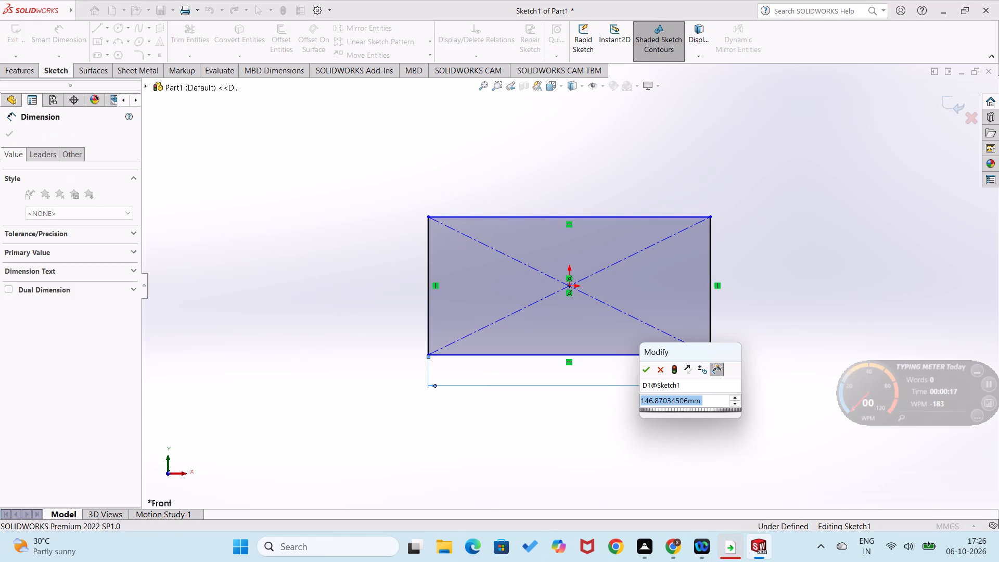
text(200)
key(Return)
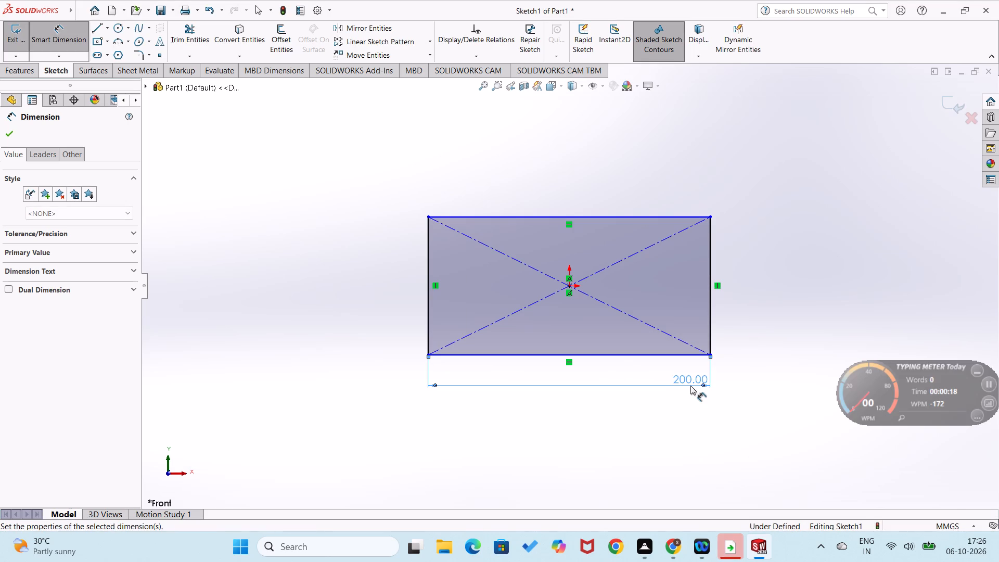
click(426, 326)
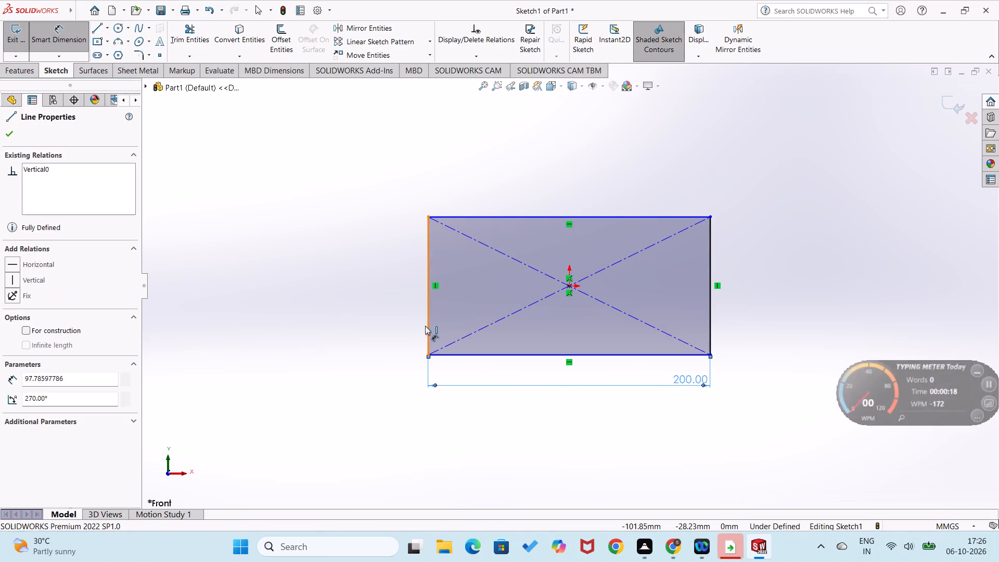
click(412, 329)
text(100)
key(Return)
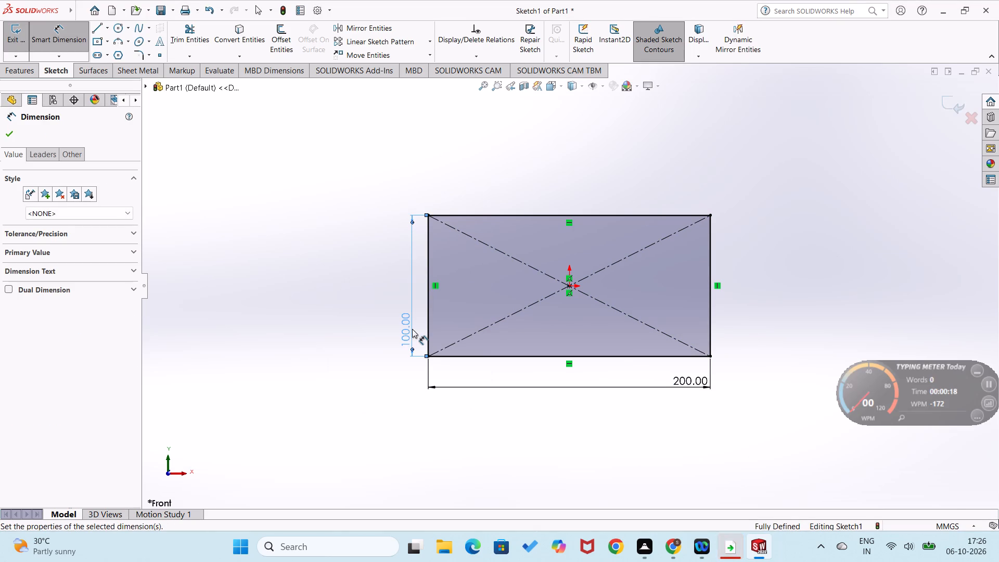
click(348, 324)
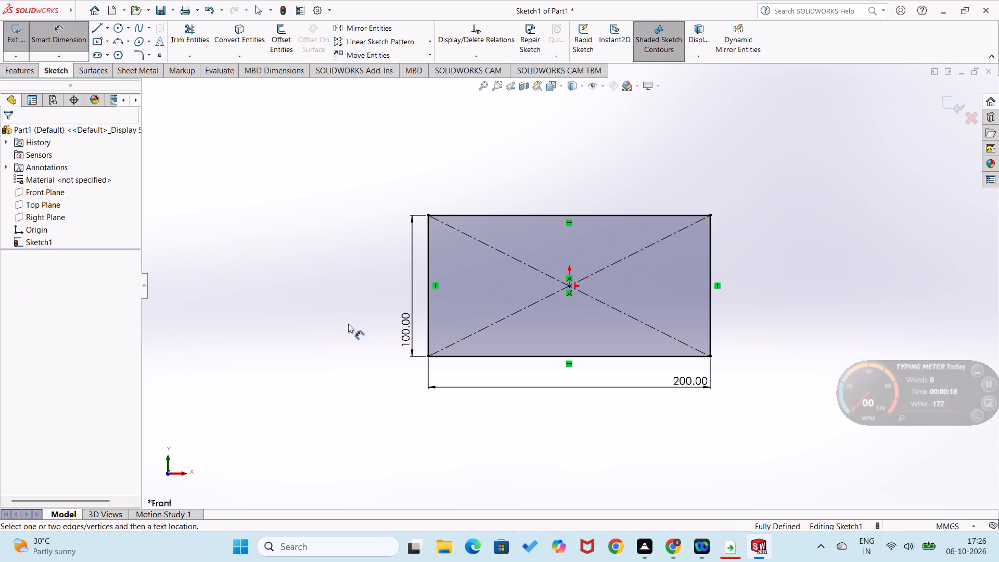
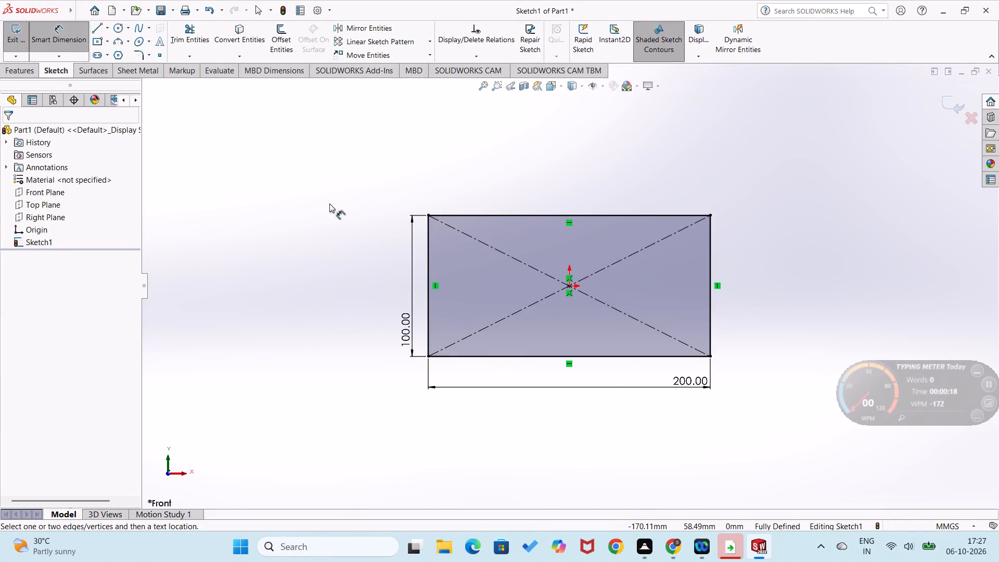
Undo the rectangle's last height change and delete all geometry and dimensions from the Front Plane sketch.
key(ctrl+z)
click(335, 227)
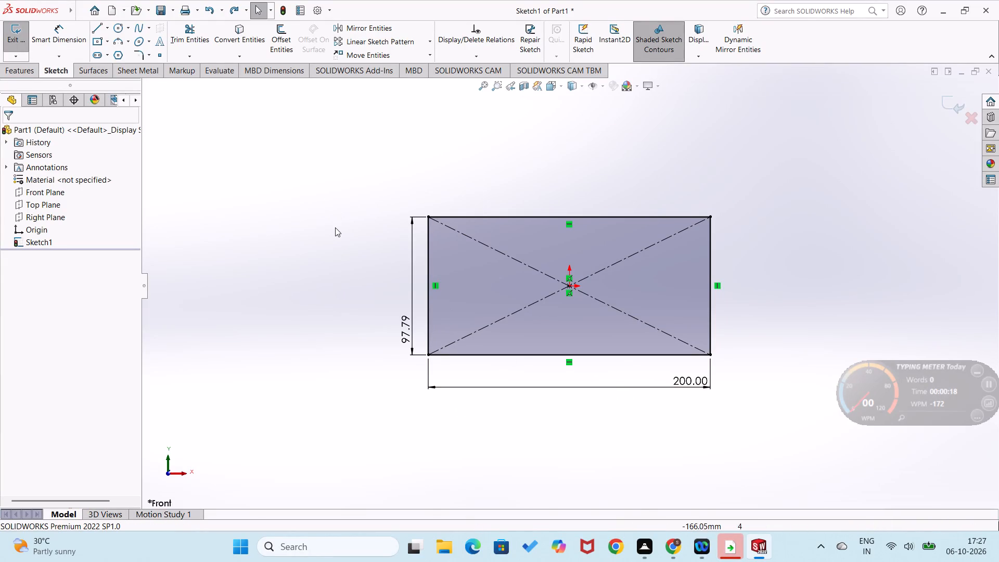
key(ctrl+a)
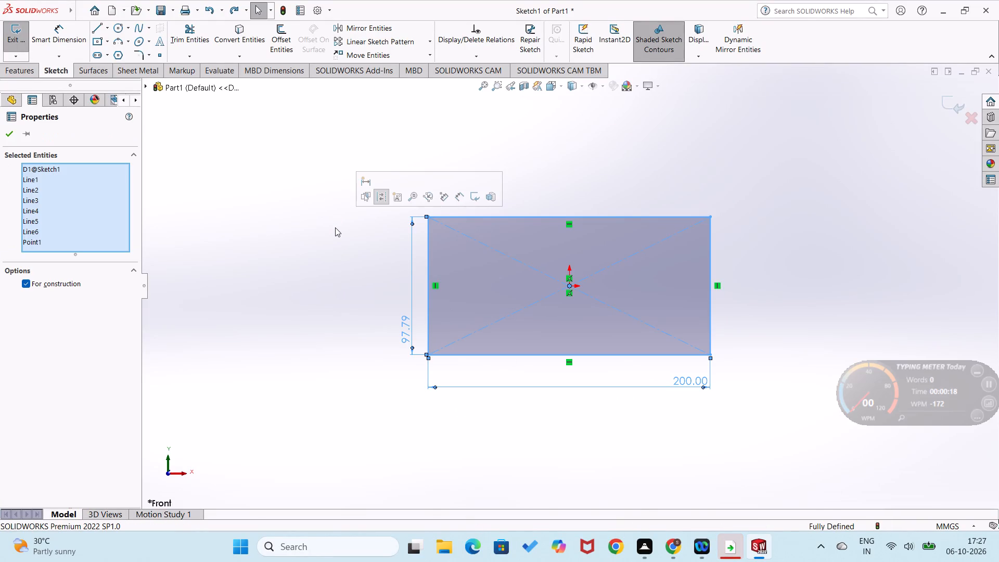
key(Delete)
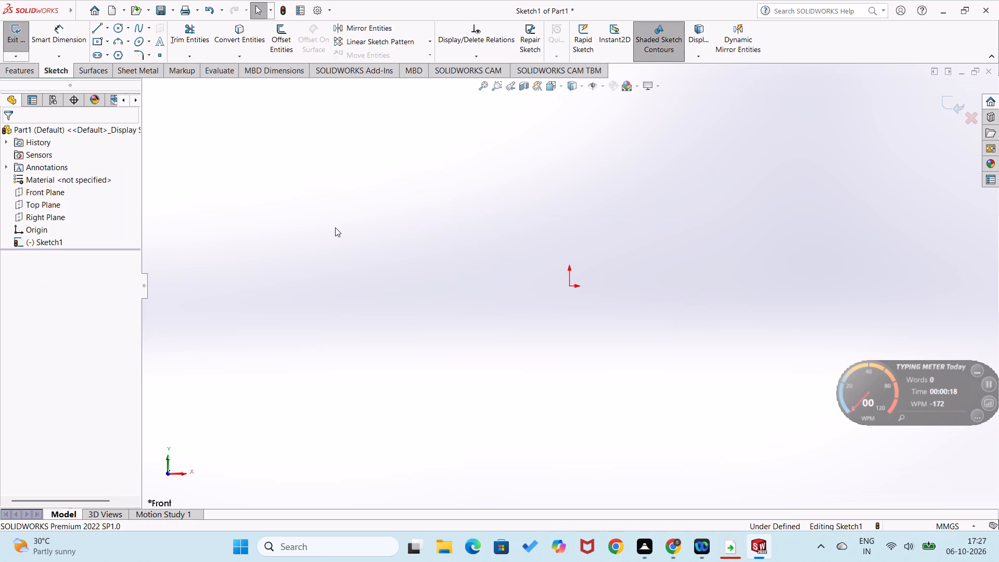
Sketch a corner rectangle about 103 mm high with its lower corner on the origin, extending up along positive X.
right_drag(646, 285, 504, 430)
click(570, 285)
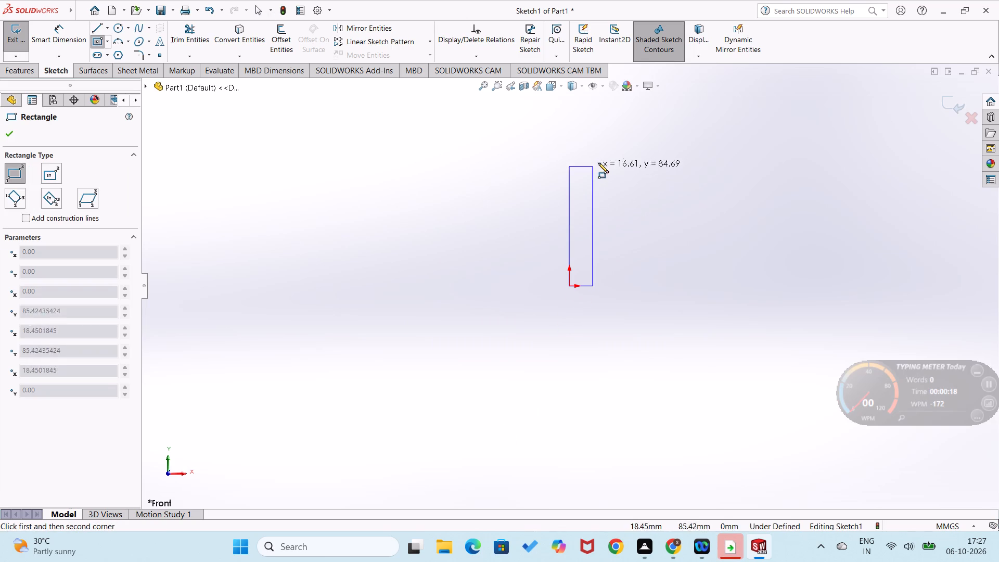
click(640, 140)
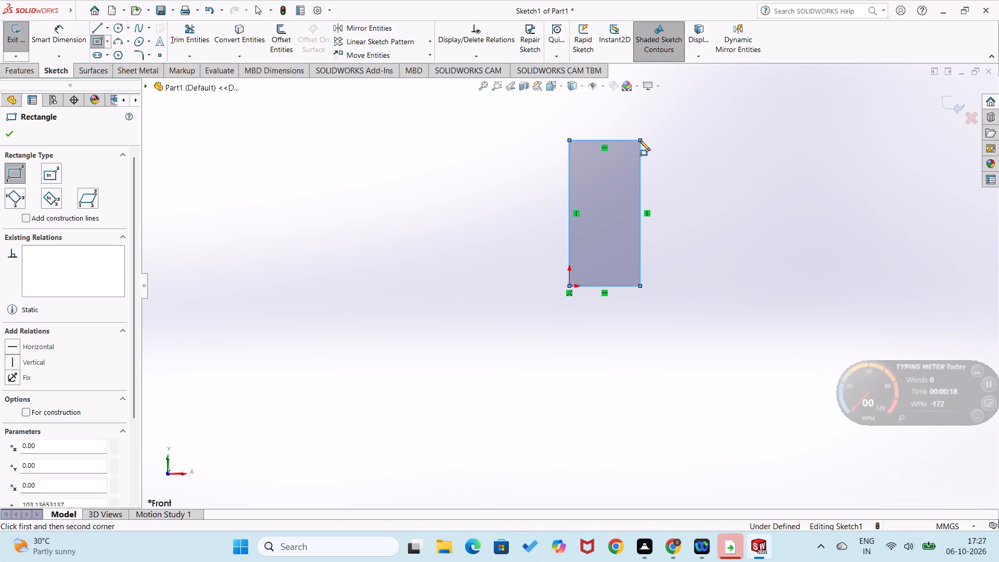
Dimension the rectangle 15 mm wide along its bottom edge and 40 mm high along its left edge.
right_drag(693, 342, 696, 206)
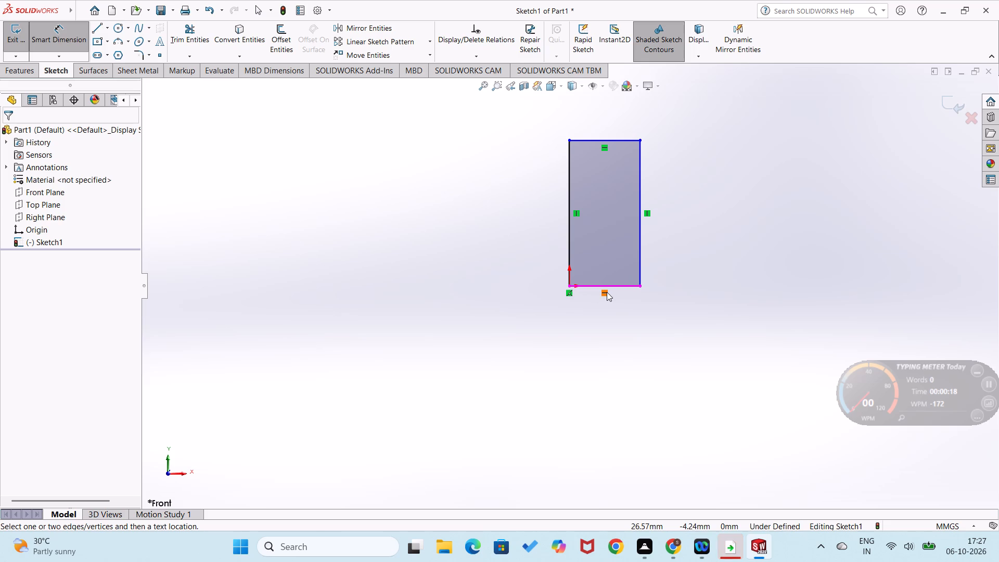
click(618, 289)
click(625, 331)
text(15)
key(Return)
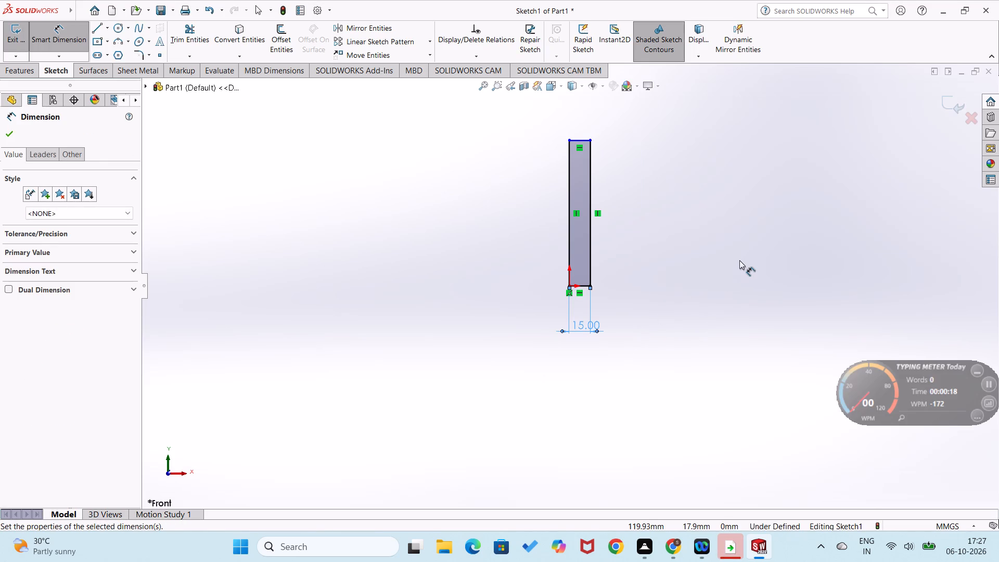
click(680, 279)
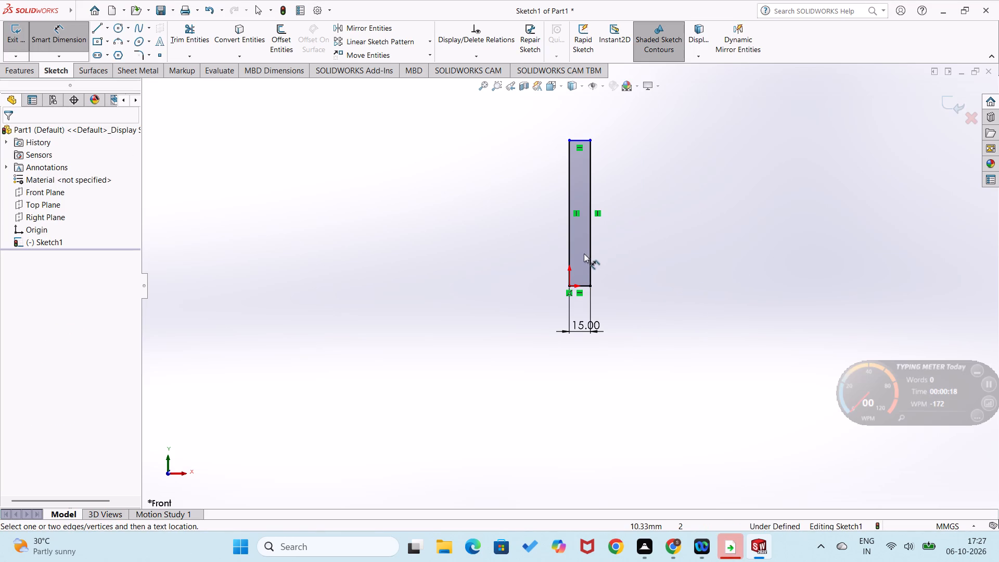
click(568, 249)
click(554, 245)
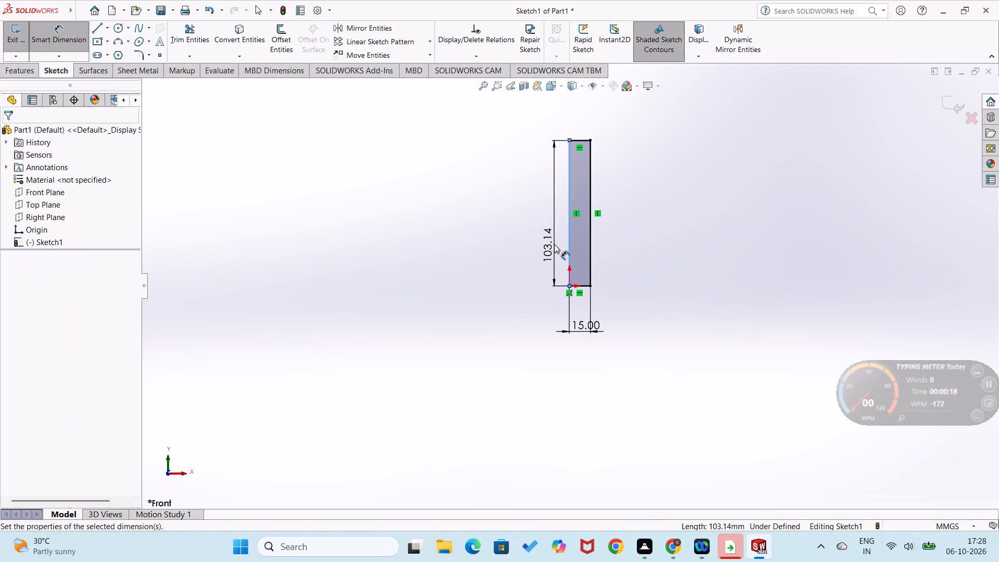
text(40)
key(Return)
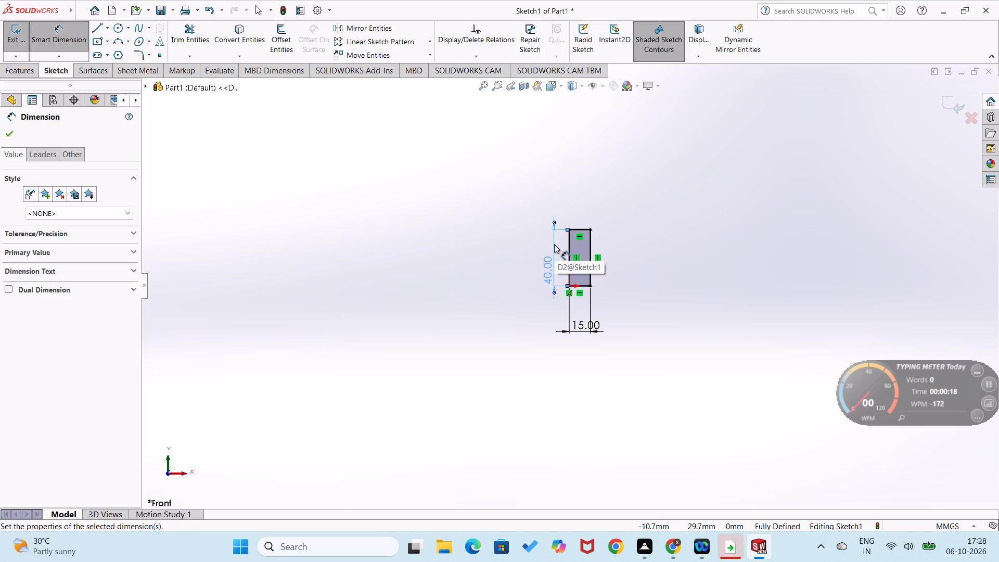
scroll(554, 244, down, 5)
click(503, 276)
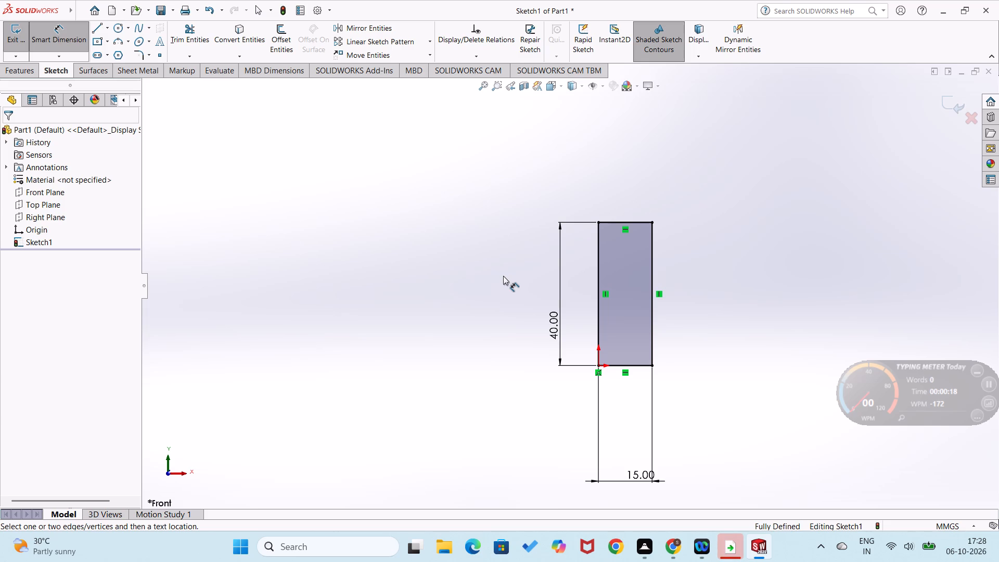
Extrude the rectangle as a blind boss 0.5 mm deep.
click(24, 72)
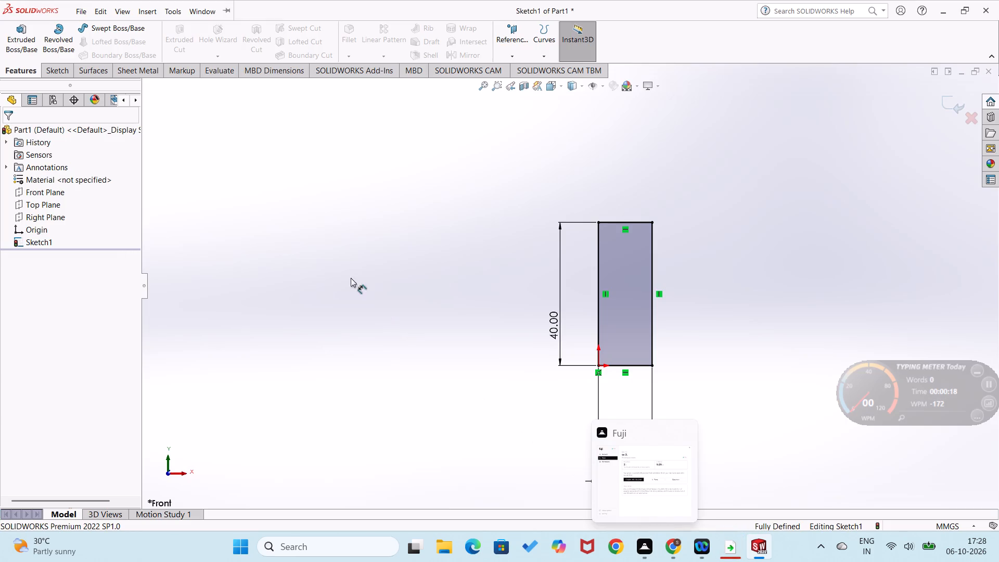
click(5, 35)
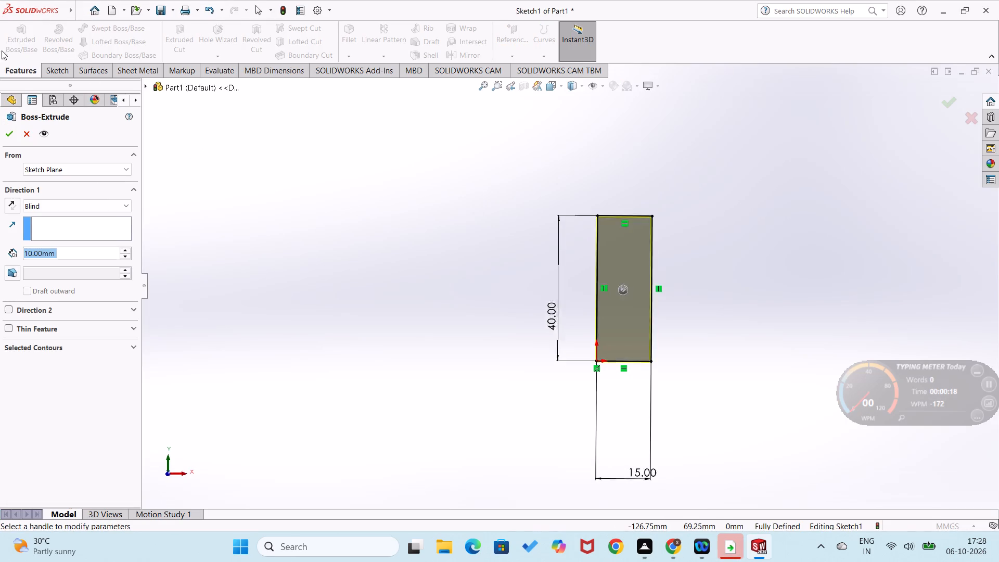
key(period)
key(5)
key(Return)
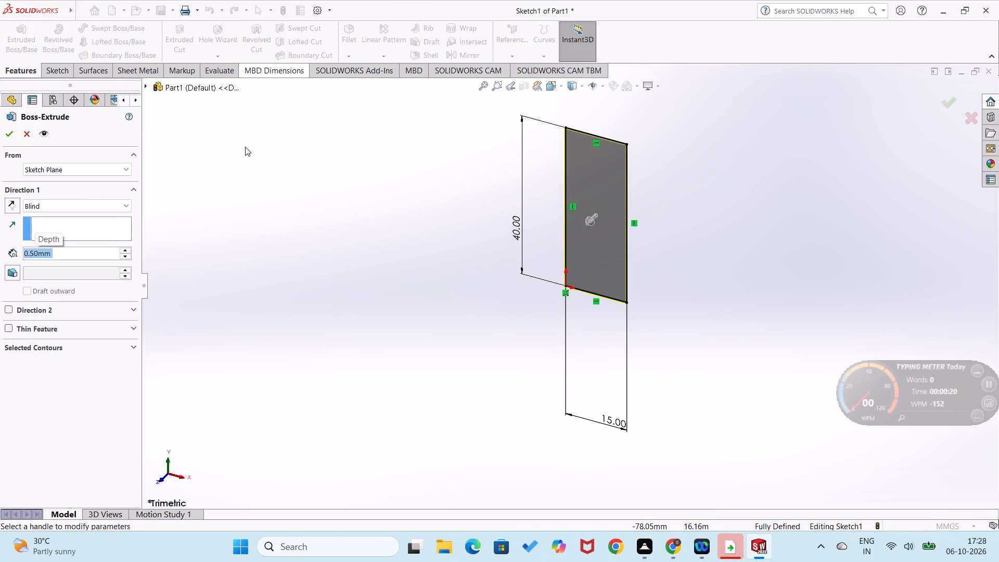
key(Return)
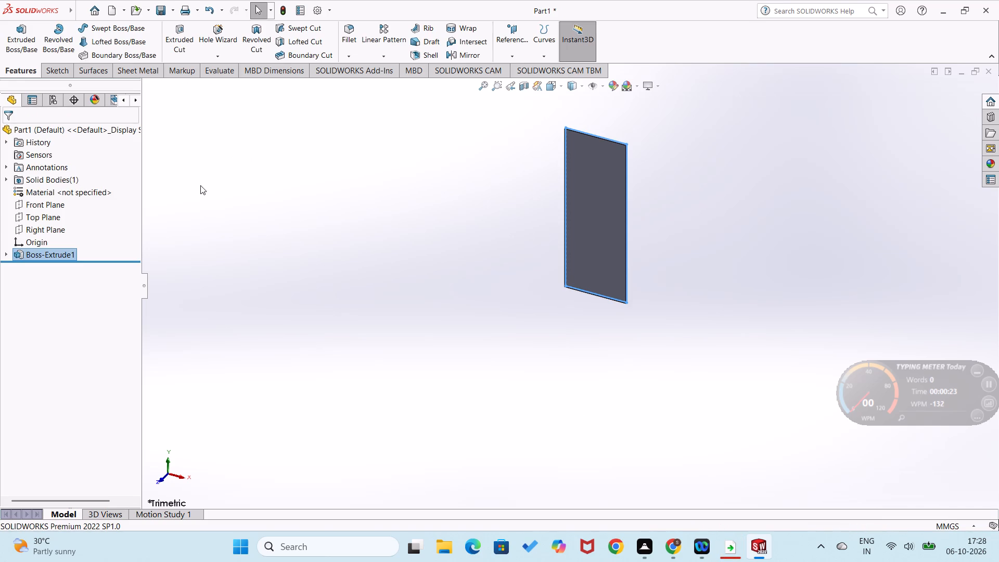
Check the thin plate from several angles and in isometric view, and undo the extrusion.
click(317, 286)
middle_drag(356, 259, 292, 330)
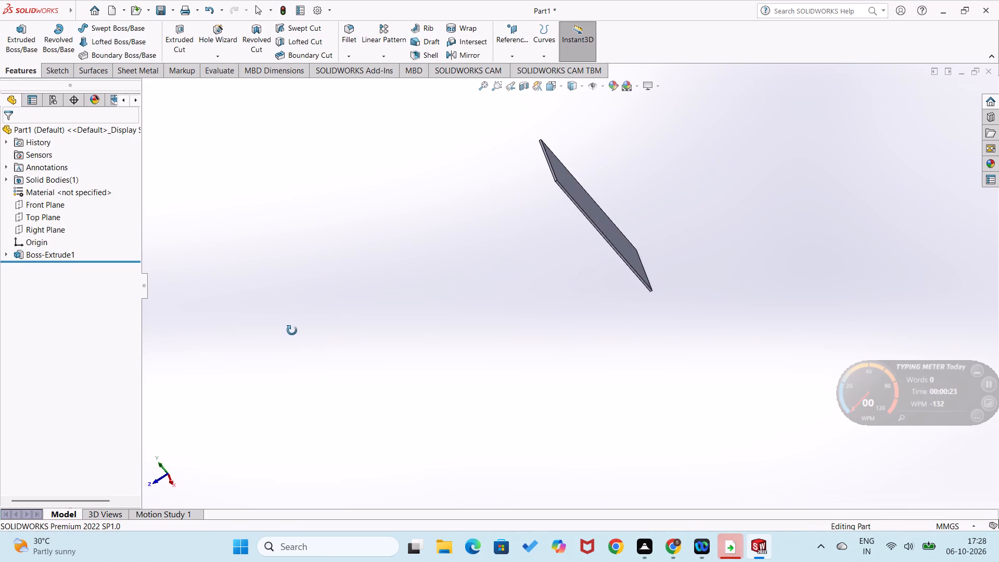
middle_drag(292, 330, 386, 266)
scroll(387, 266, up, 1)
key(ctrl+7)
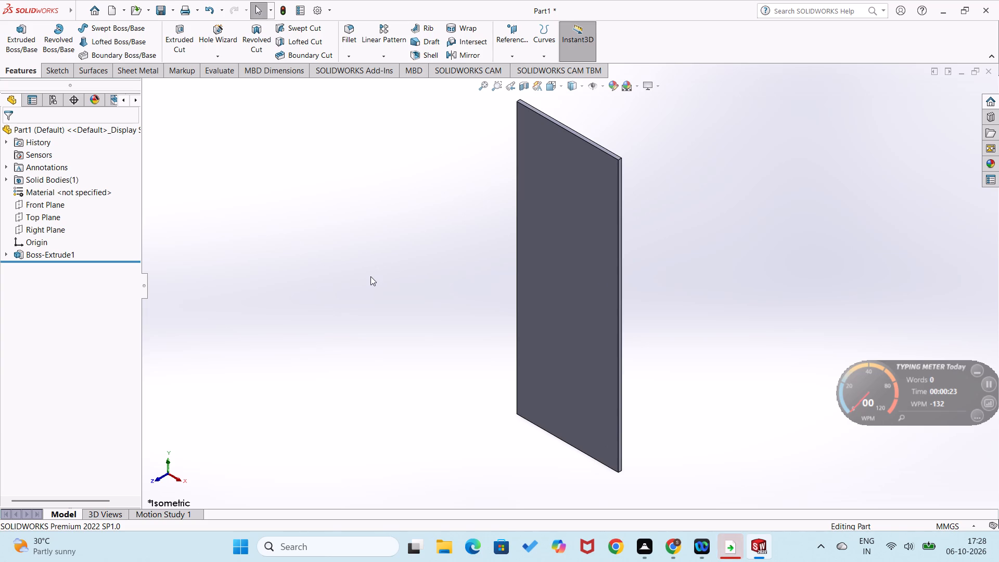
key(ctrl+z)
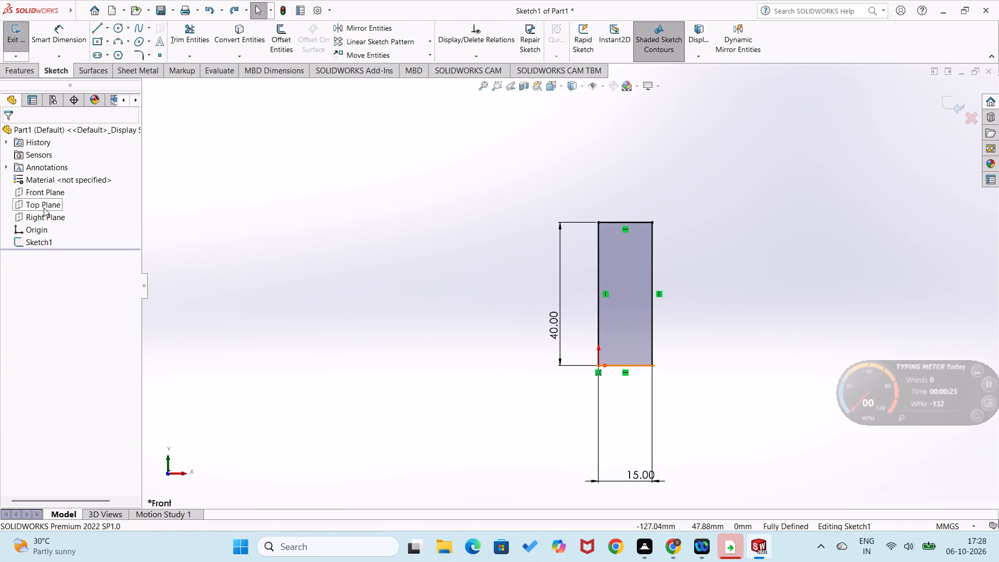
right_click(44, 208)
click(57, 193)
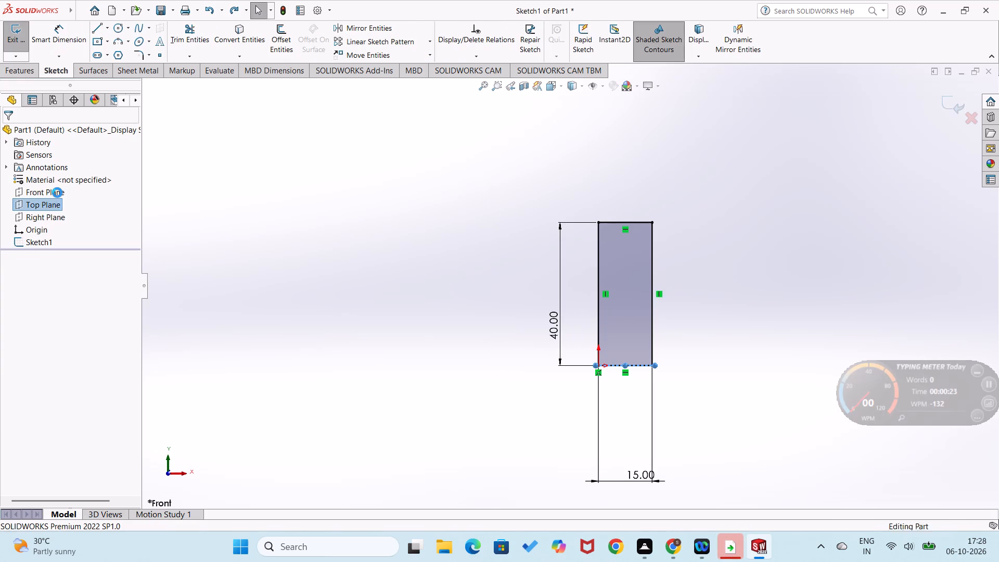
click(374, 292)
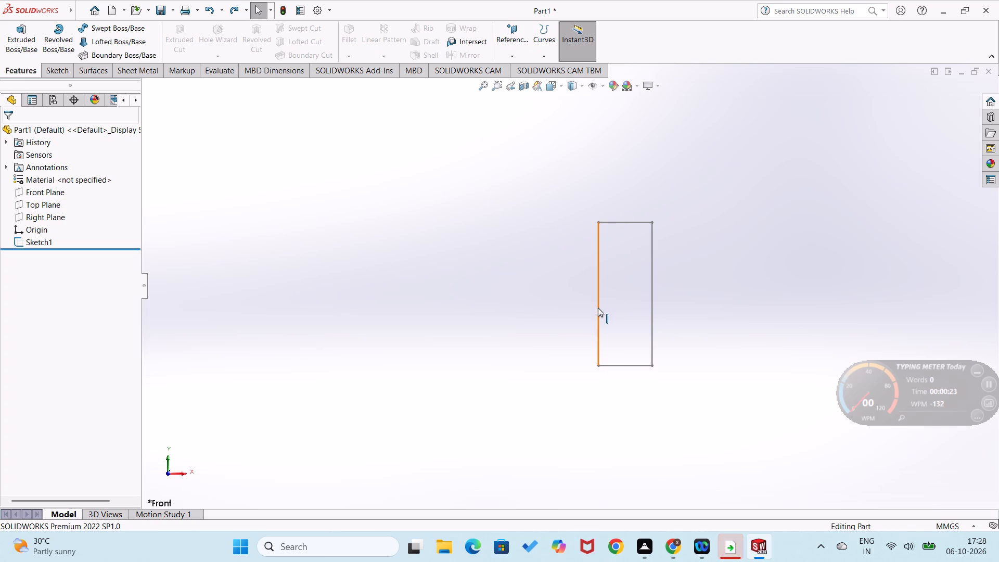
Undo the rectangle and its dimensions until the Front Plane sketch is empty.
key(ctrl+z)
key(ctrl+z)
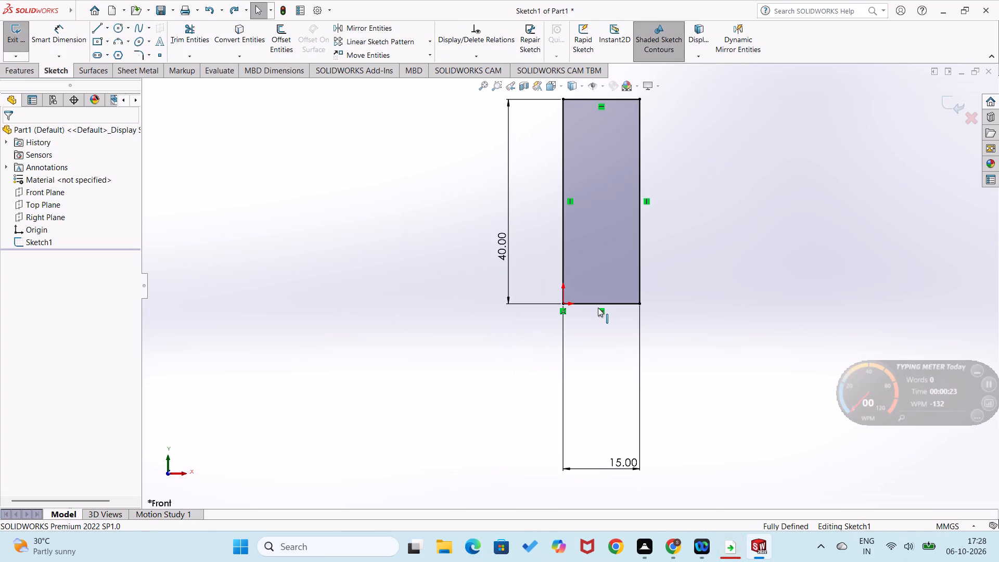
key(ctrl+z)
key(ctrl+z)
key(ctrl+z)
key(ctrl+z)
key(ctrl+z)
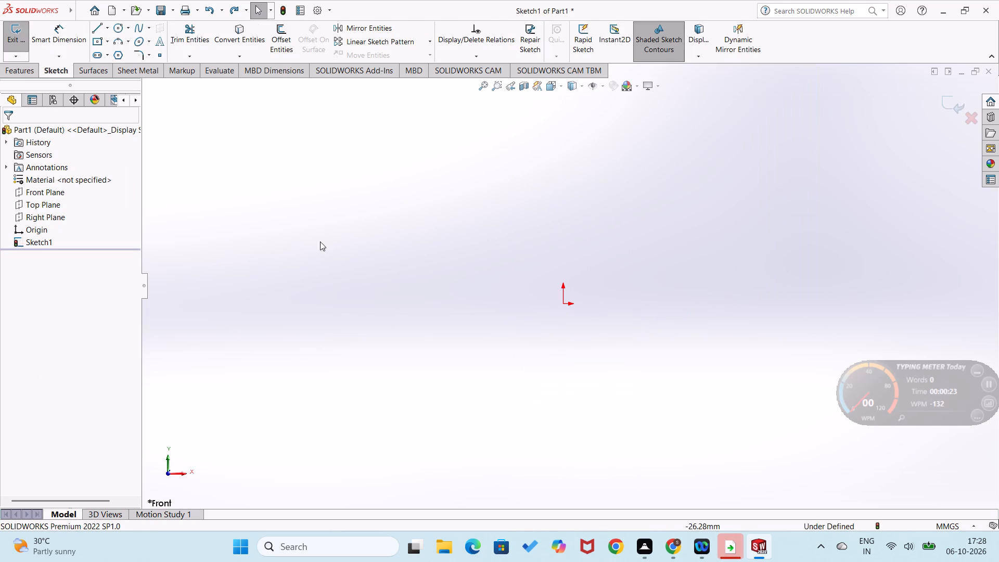
Exit the empty Front Plane sketch, leaving only the default planes and origin in the part.
right_click(44, 202)
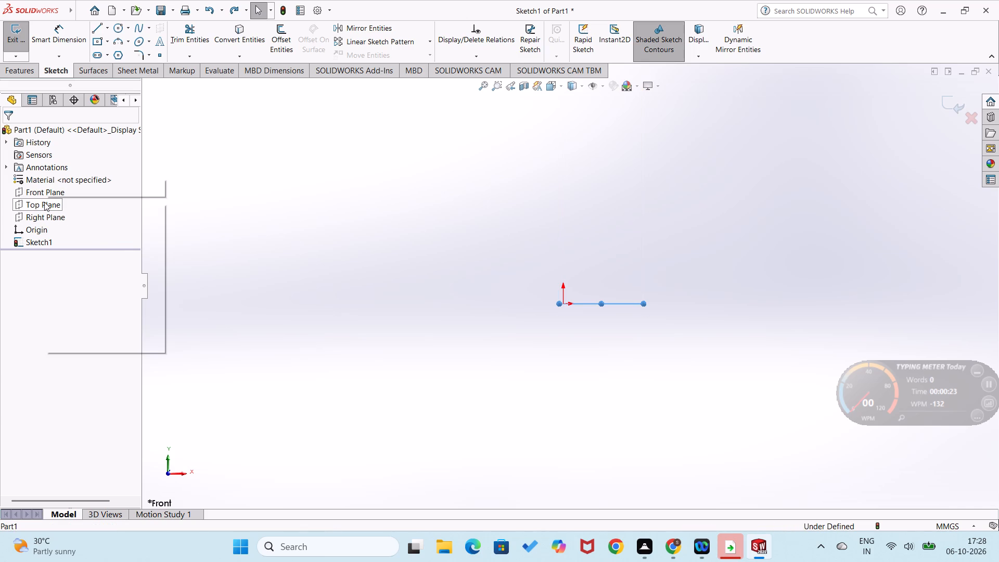
click(57, 195)
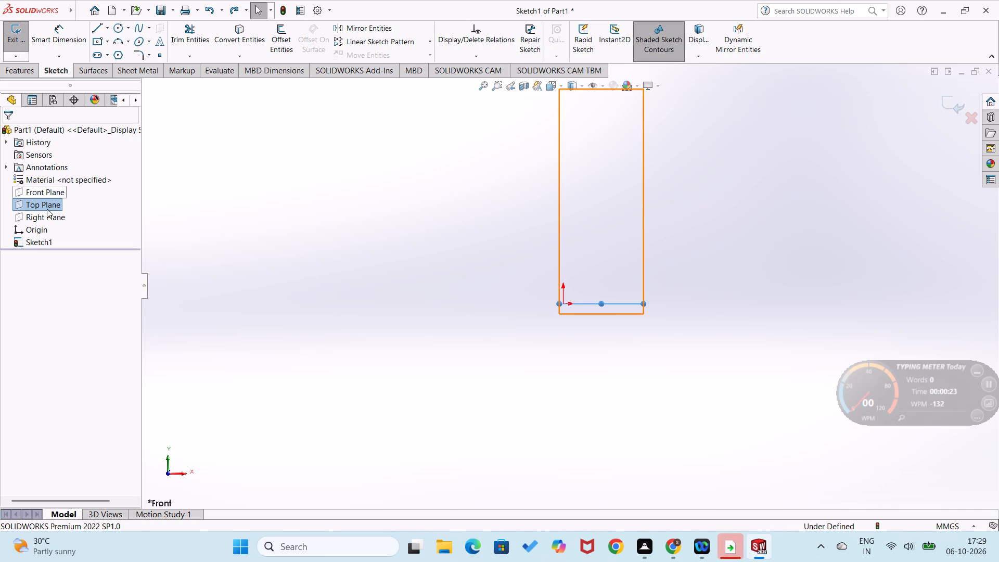
right_click(47, 209)
click(62, 200)
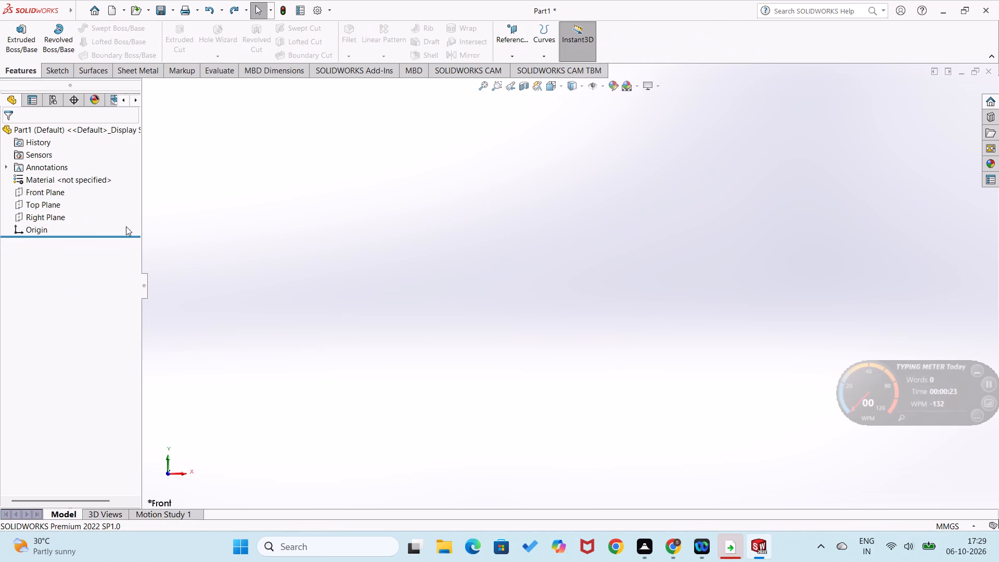
On the Top Plane, sketch a corner rectangle about 31 mm by 75 mm starting at the origin.
right_click(38, 202)
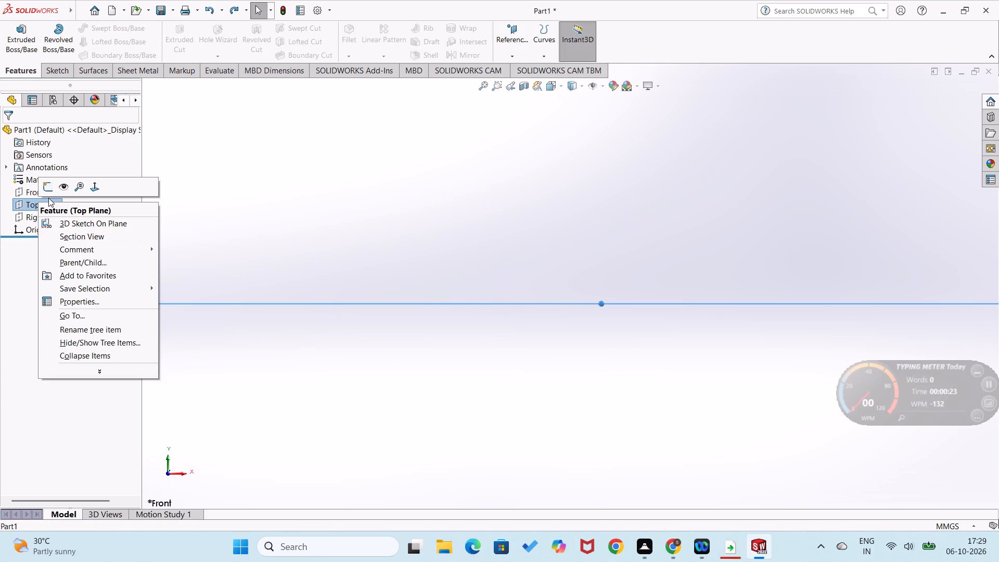
click(48, 188)
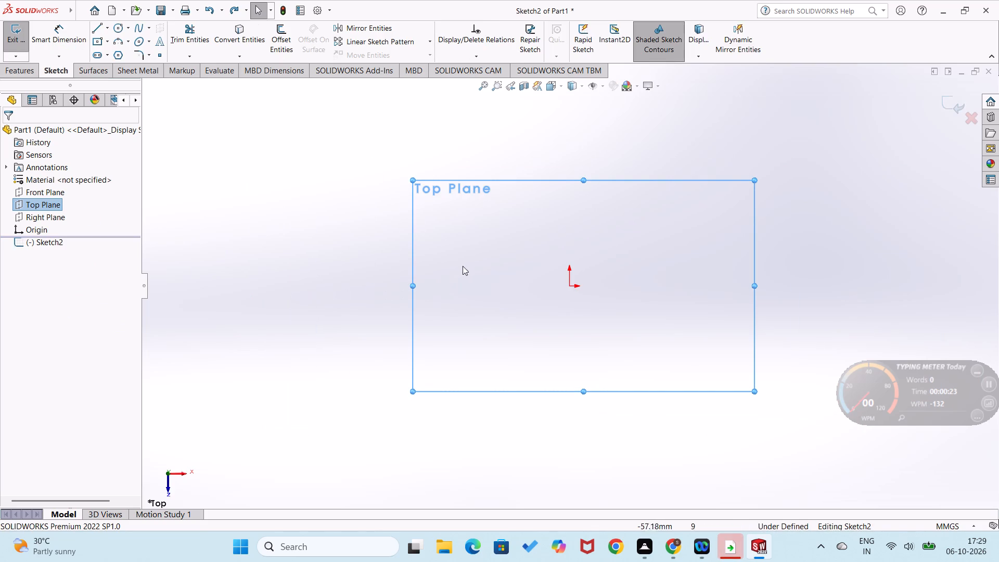
right_drag(466, 264, 457, 358)
drag(567, 286, 572, 280)
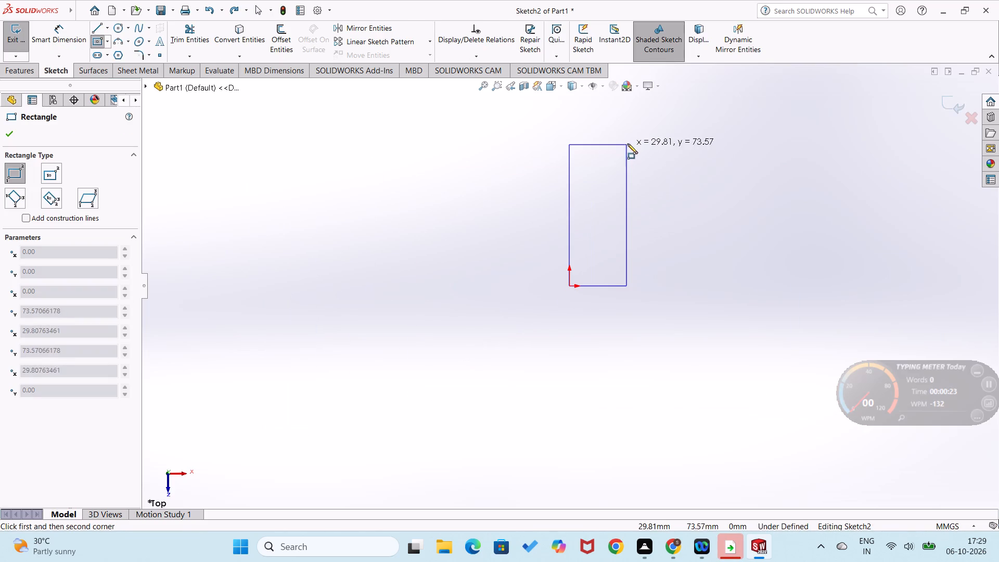
click(628, 142)
Dimension the rectangle 15 mm wide along its bottom edge and 40 mm long along its right edge.
right_drag(589, 349, 632, 290)
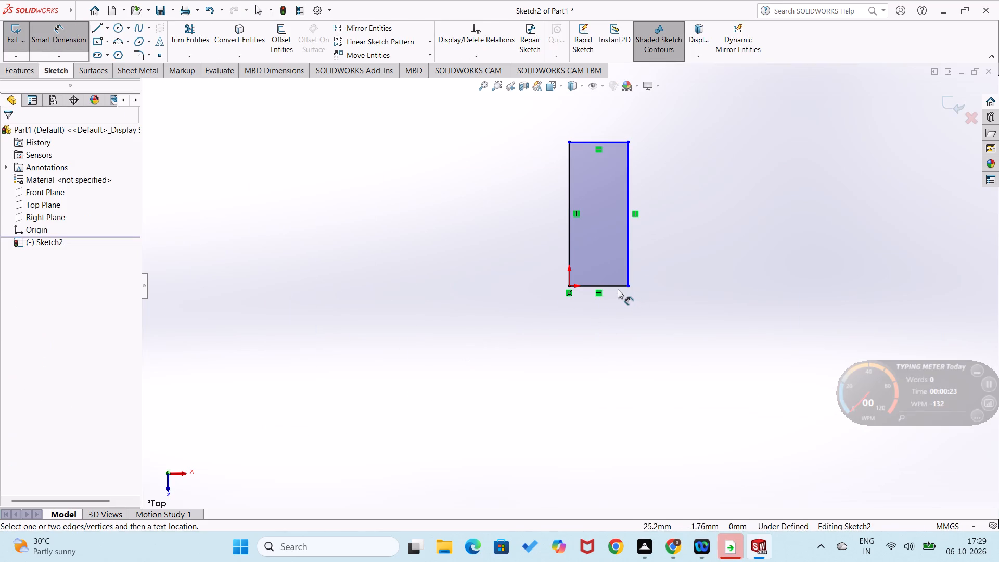
click(618, 289)
click(620, 287)
click(606, 313)
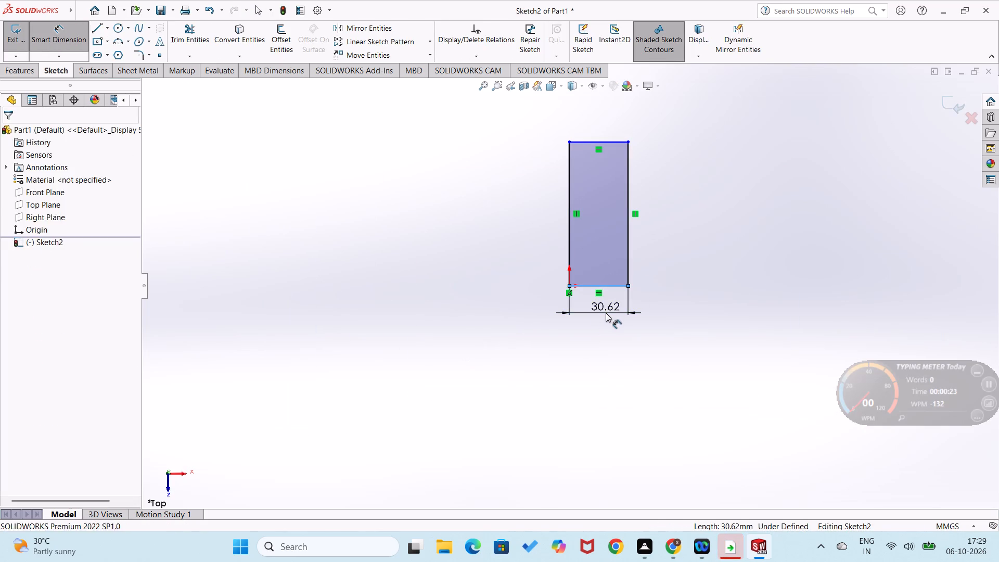
text(15)
key(Return)
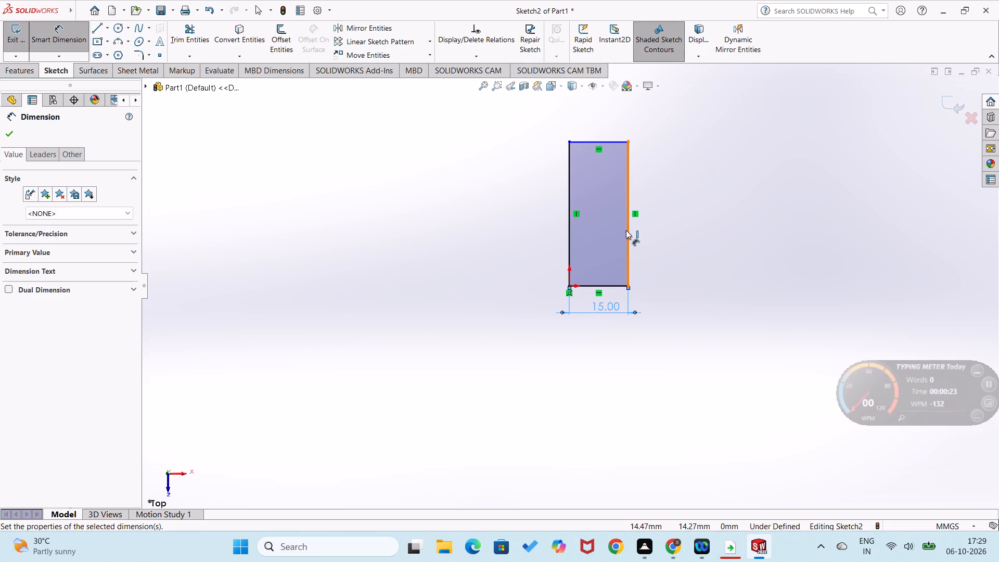
click(626, 230)
click(644, 227)
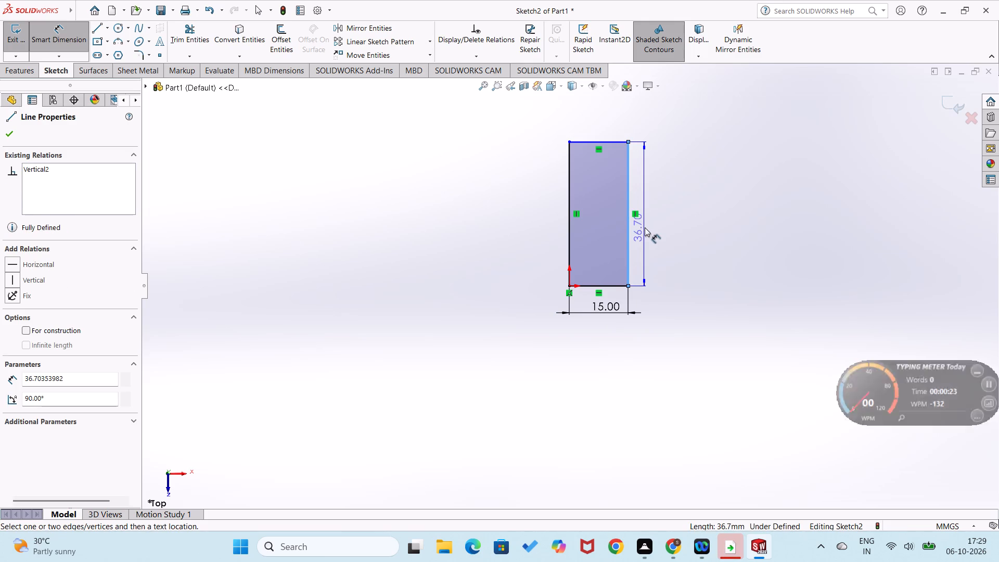
text(40)
key(Return)
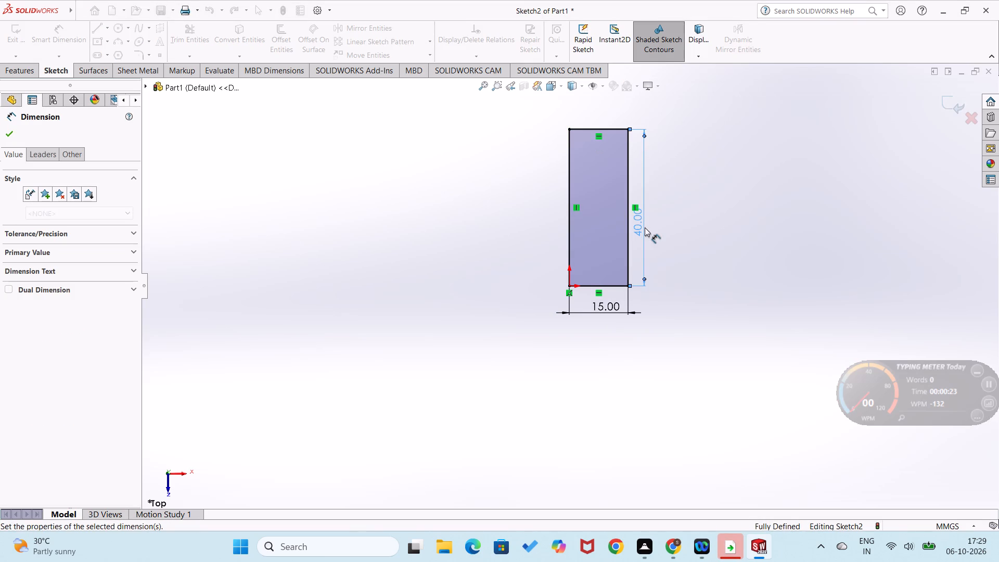
click(671, 212)
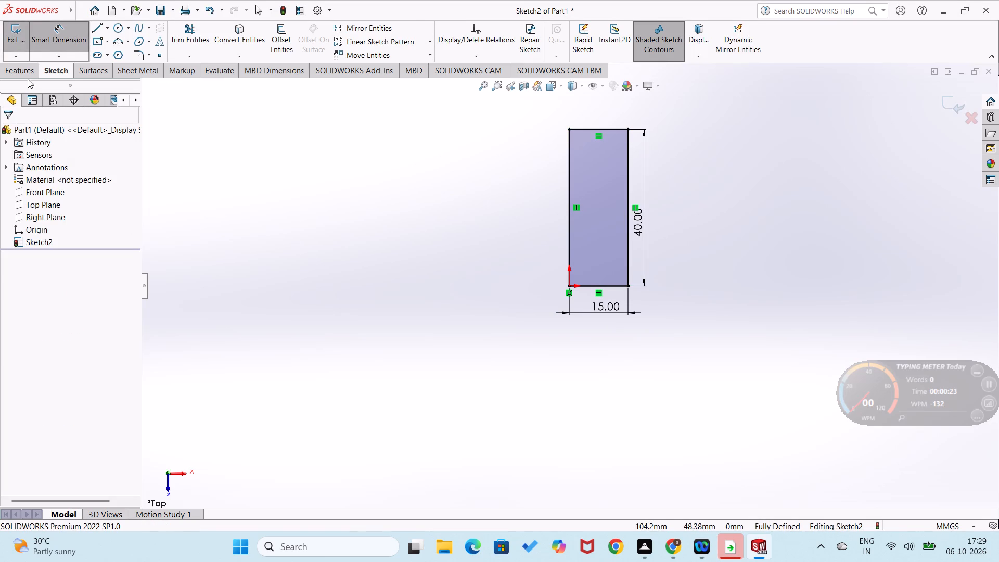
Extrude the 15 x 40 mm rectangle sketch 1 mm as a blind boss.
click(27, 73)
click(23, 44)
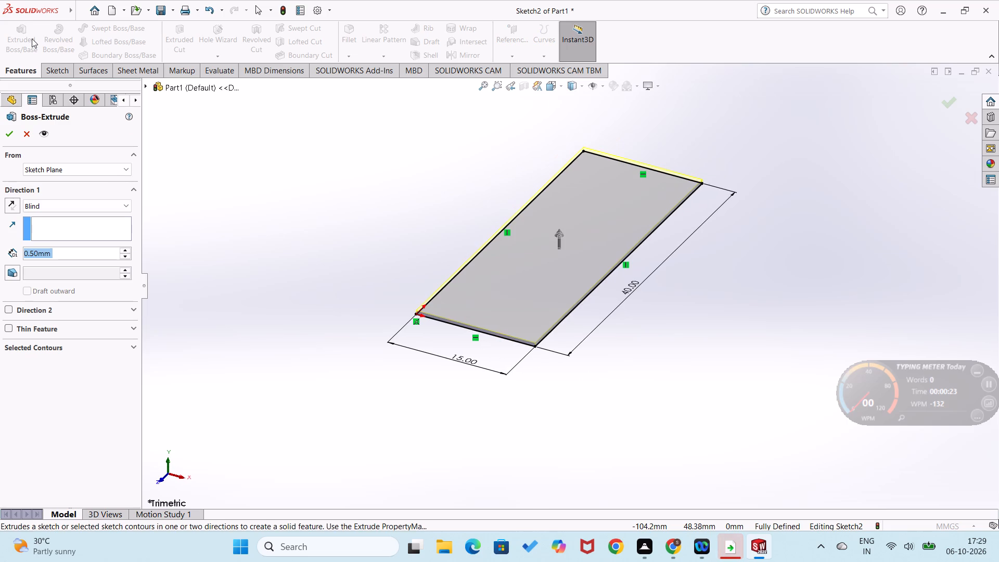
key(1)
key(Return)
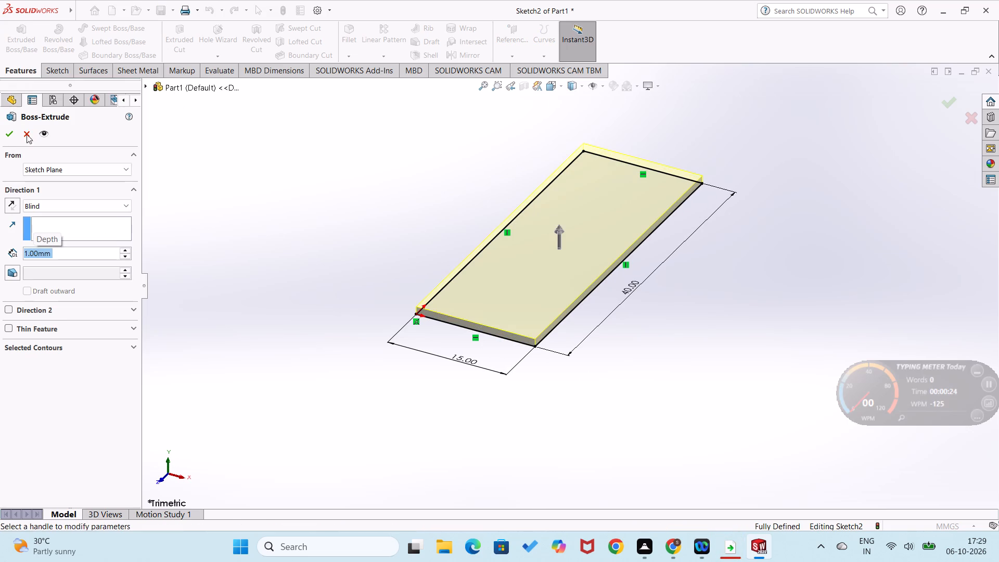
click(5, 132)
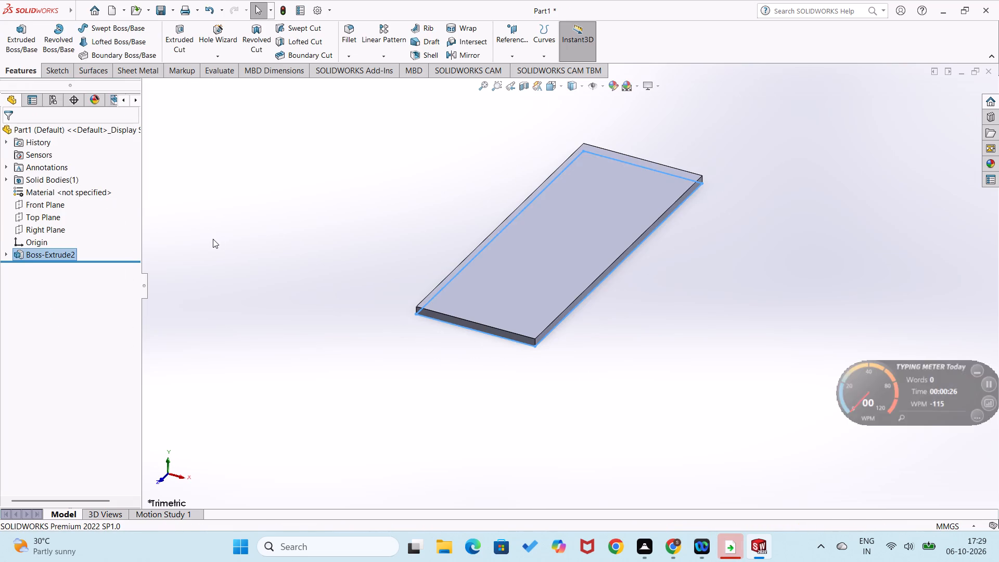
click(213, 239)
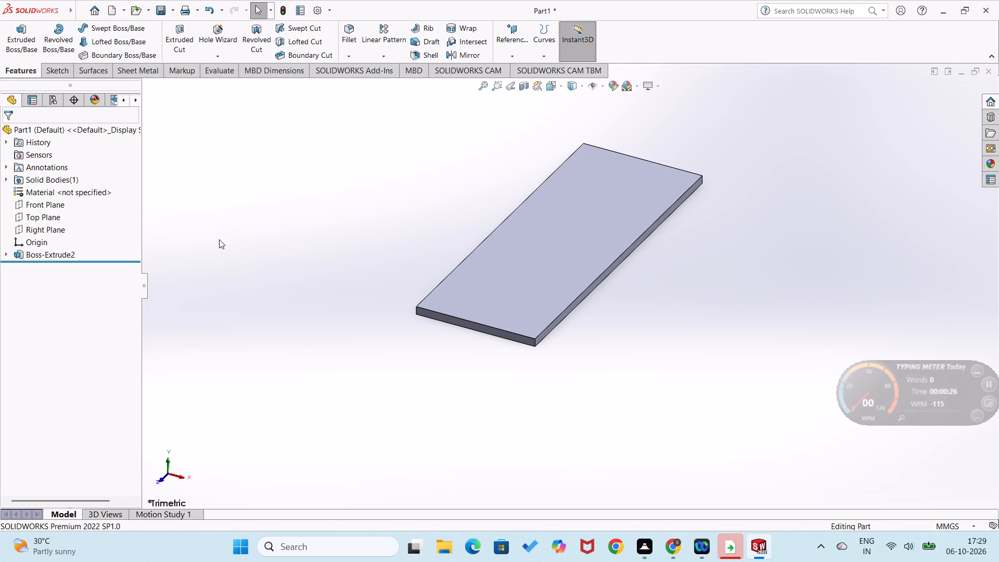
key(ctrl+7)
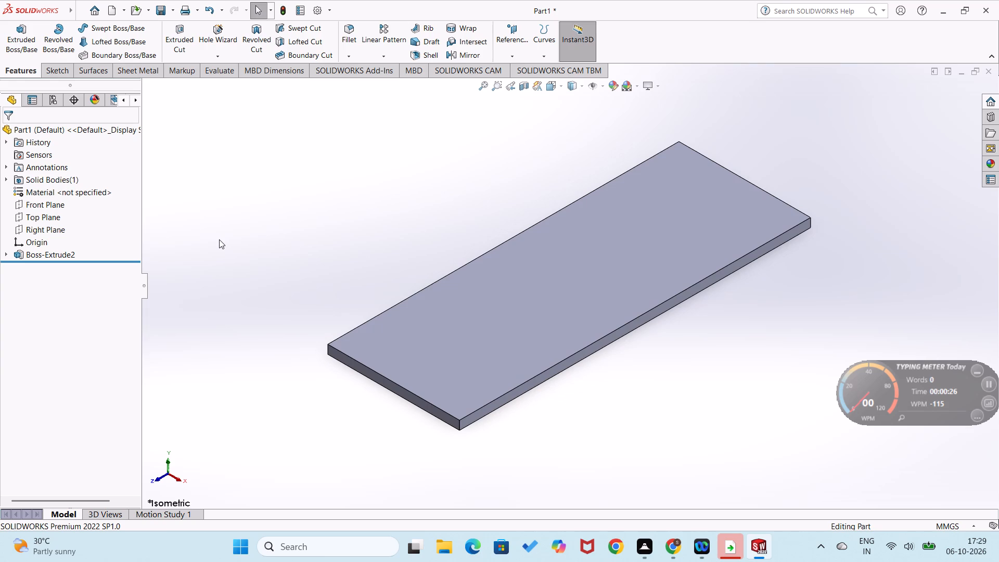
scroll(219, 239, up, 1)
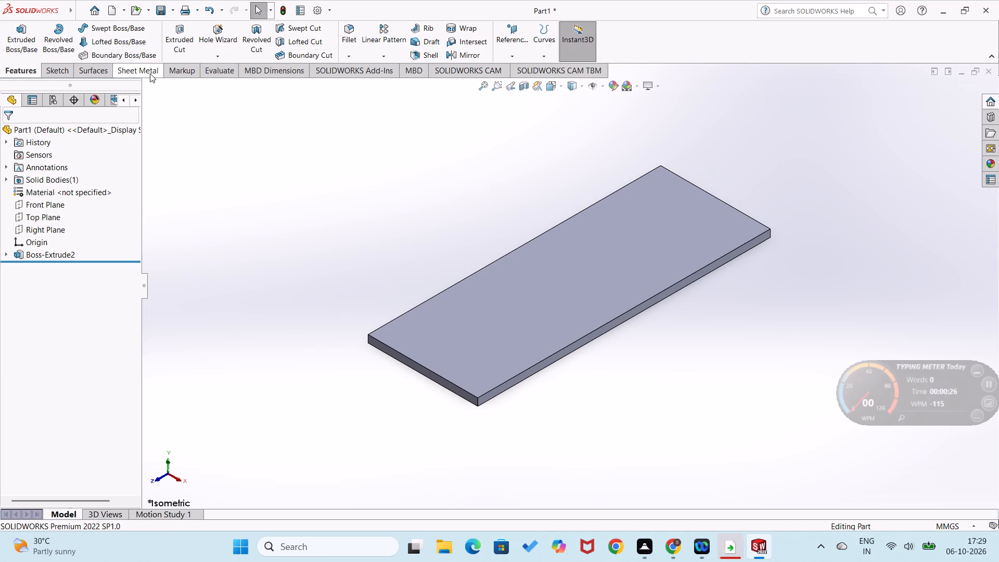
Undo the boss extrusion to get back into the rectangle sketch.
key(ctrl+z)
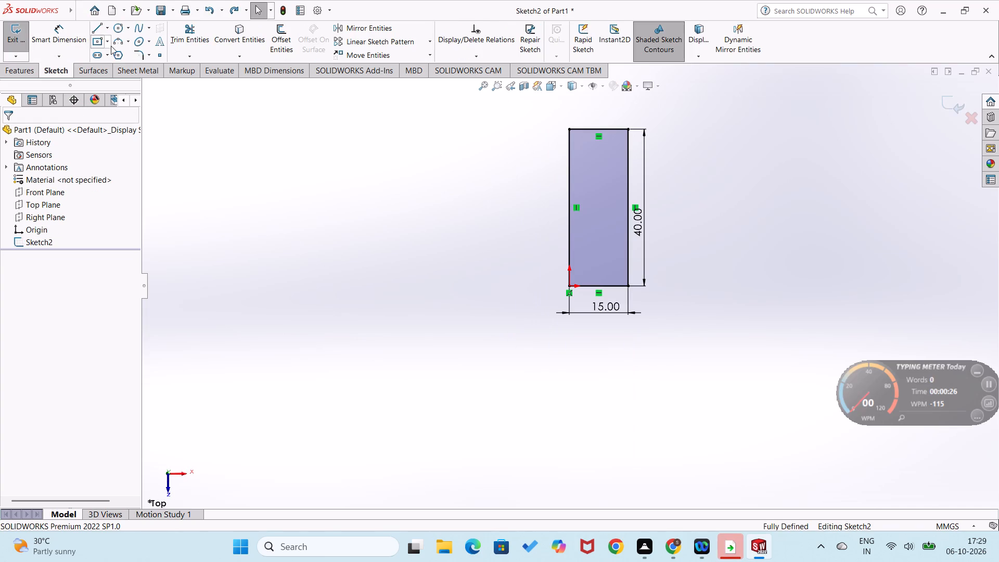
Create a sheet metal base flange from the rectangle sketch with a thickness of 1 mm.
click(149, 69)
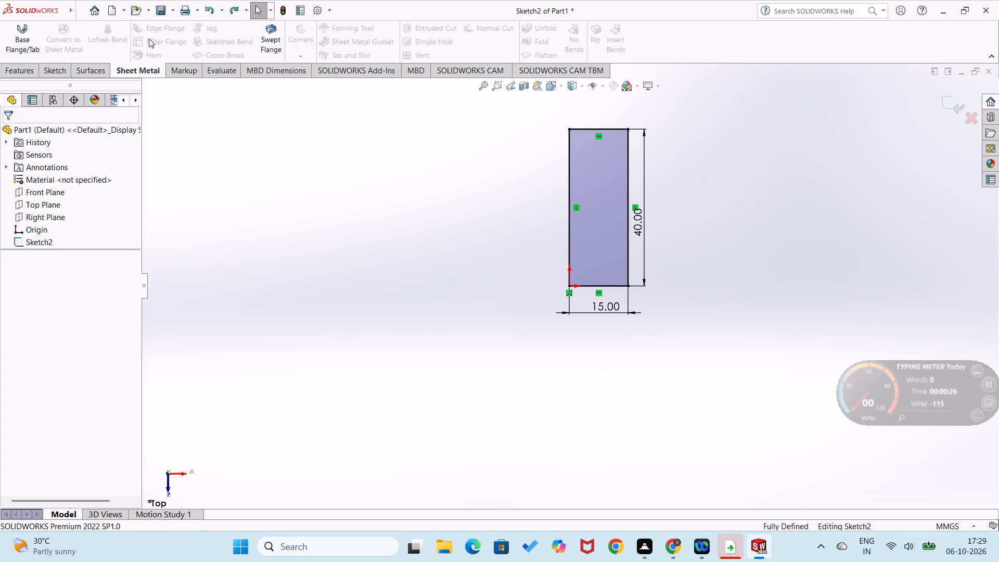
click(168, 32)
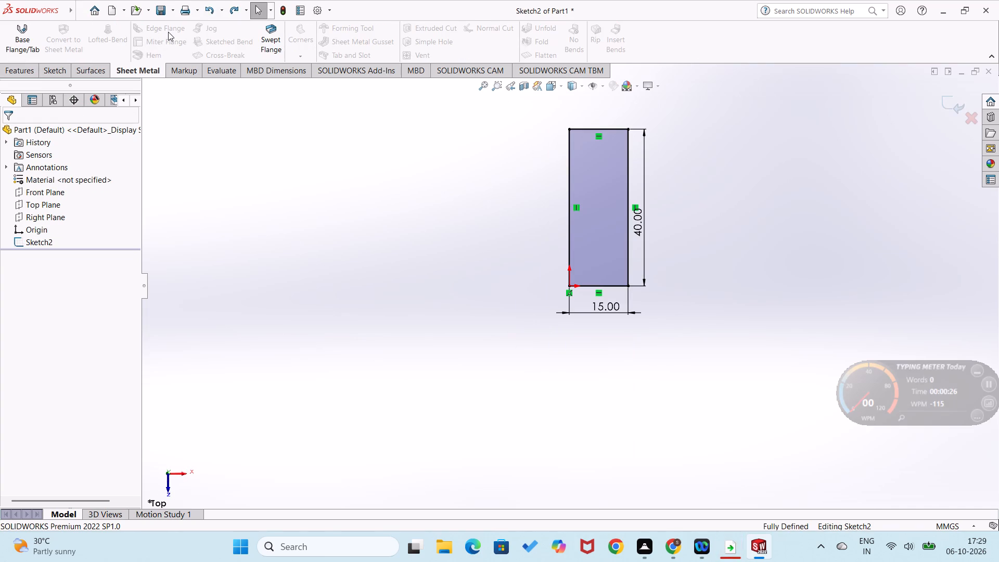
click(21, 41)
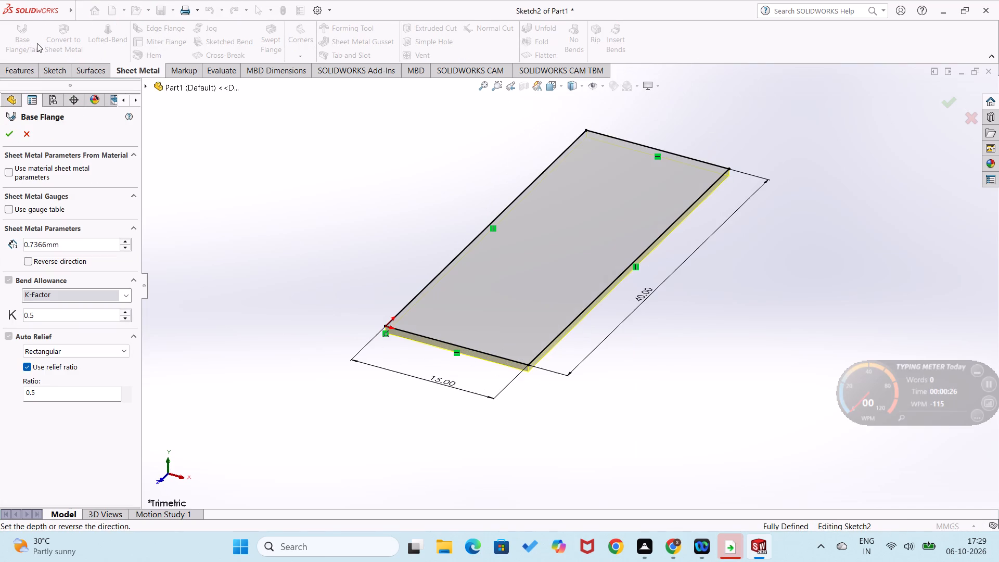
drag(98, 242, 49, 245)
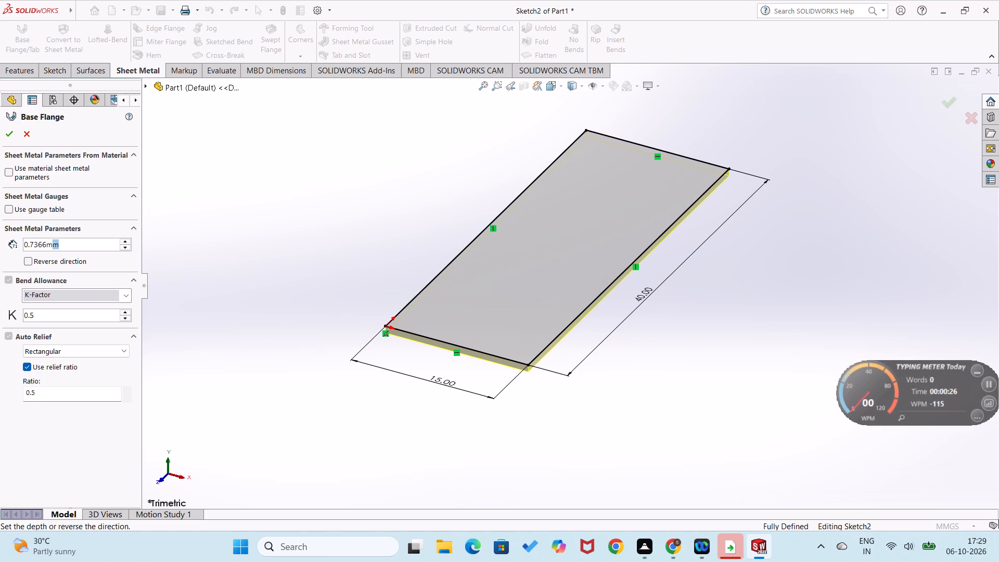
drag(49, 245, 17, 238)
key(1)
key(Return)
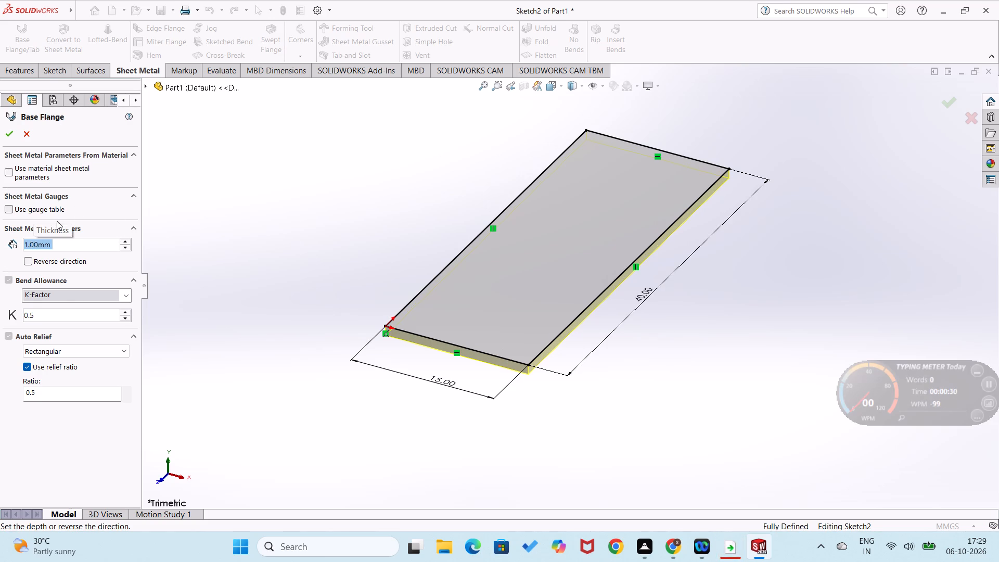
click(131, 228)
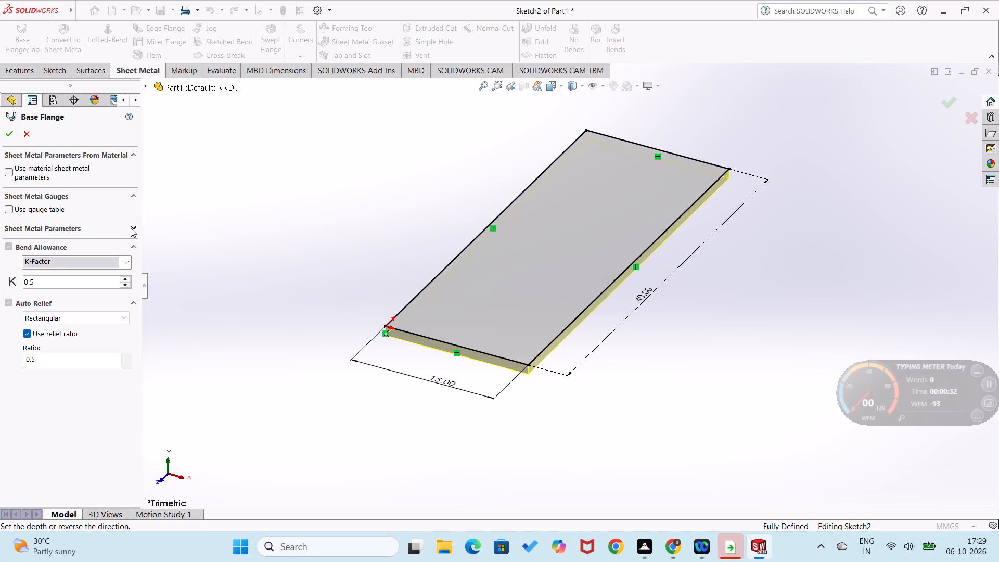
click(131, 228)
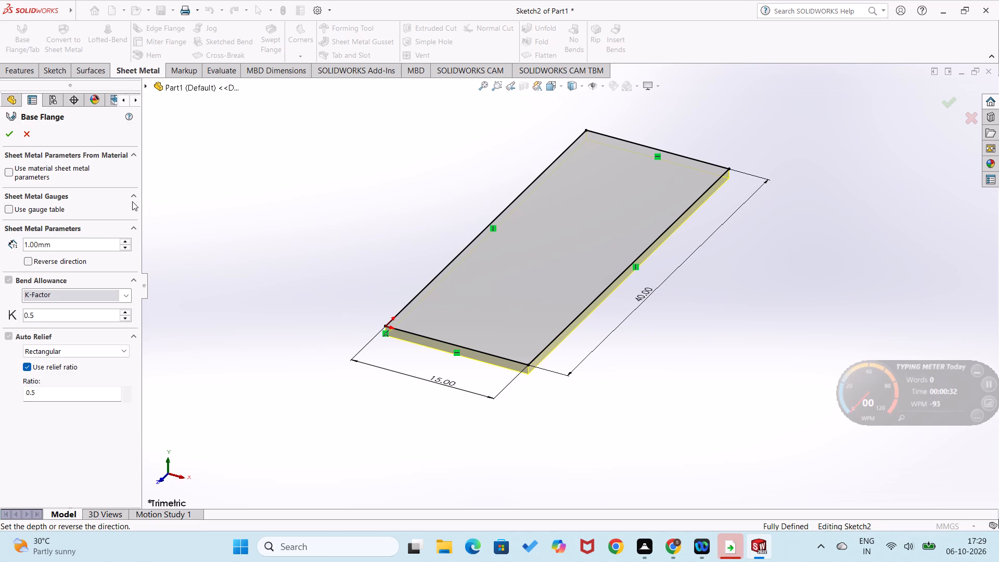
click(496, 287)
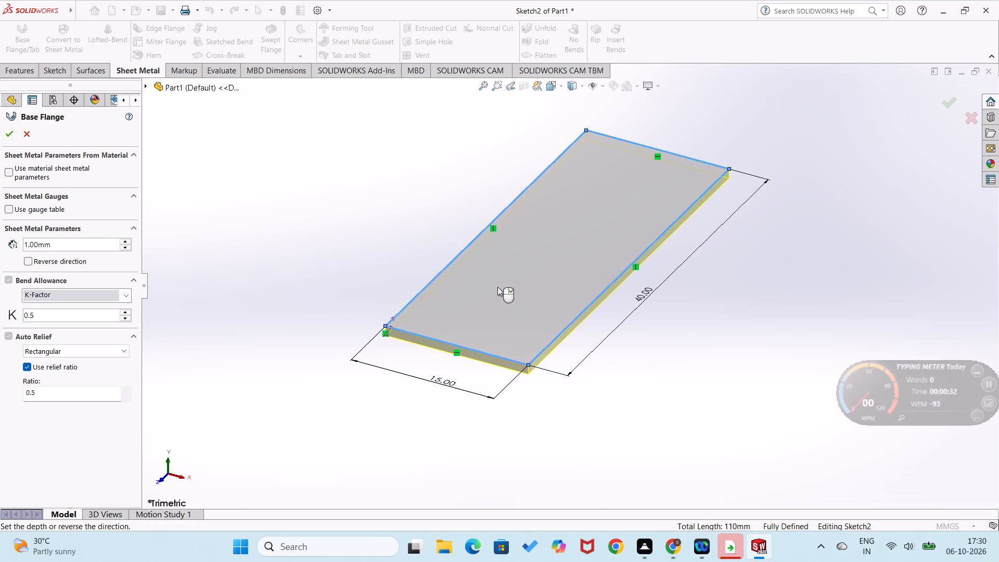
middle_drag(570, 335, 540, 330)
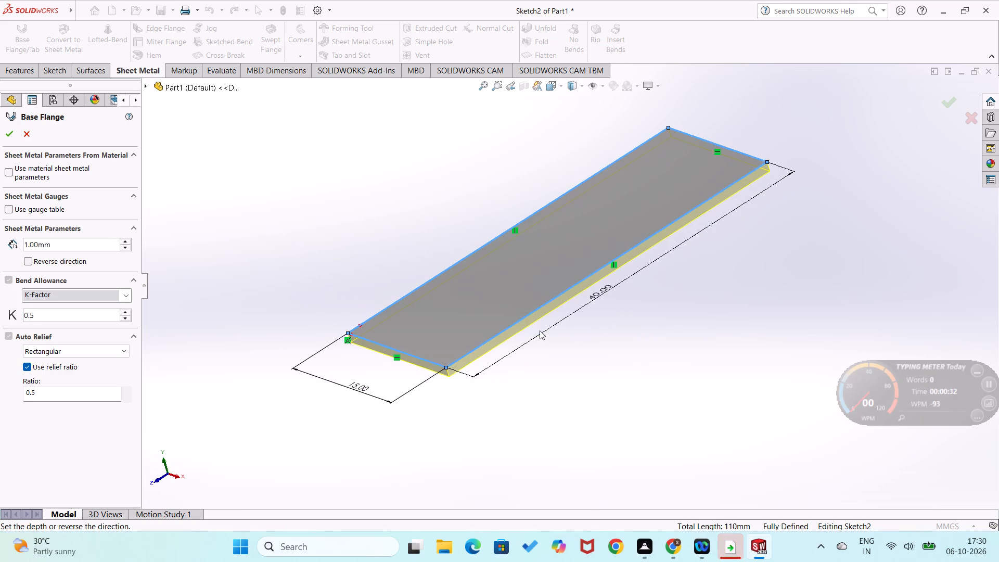
click(10, 171)
click(10, 171)
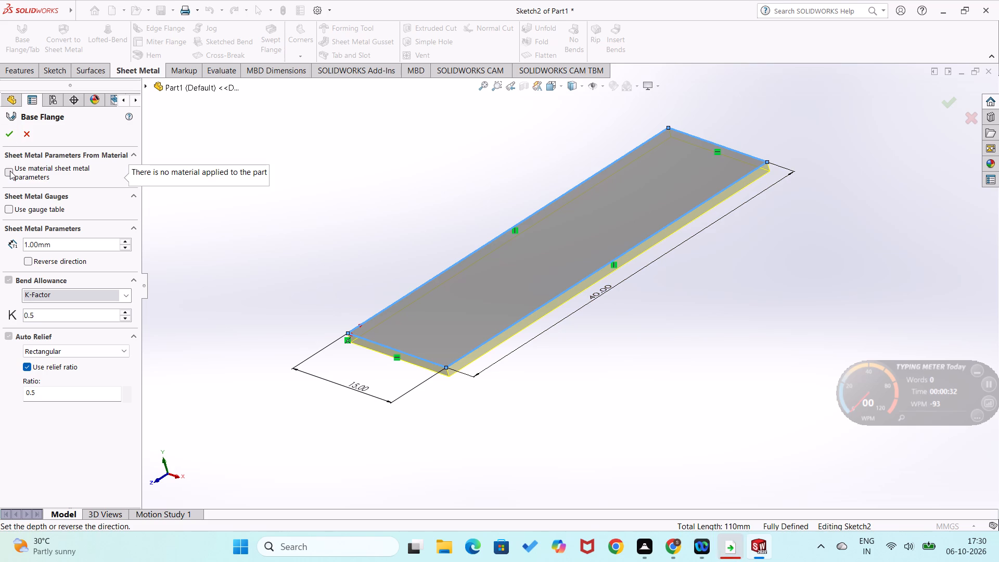
click(12, 139)
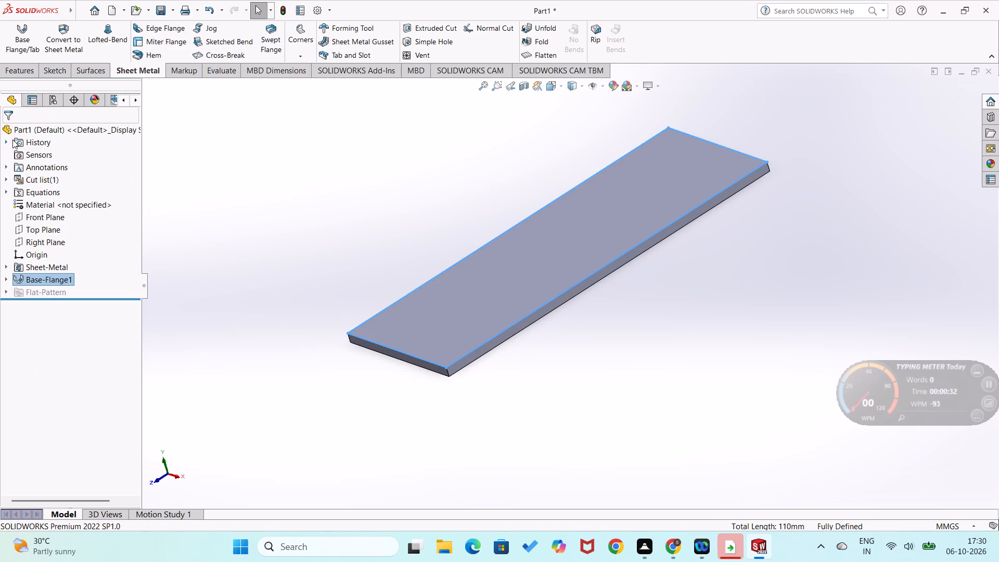
click(164, 216)
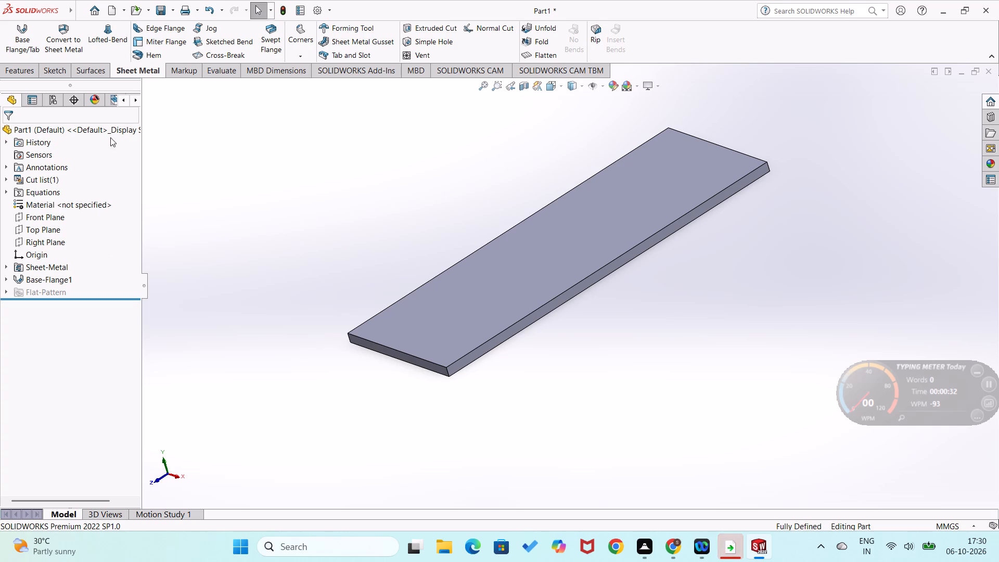
Set up a downward 90-degree edge flange along the plate's lower 40 mm edge and open its blind length for editing.
click(182, 33)
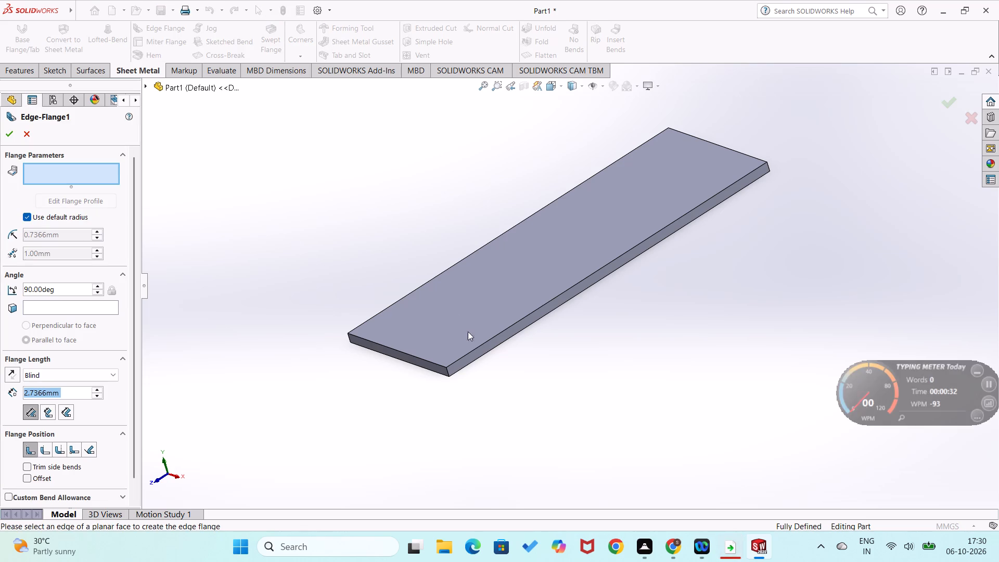
click(479, 359)
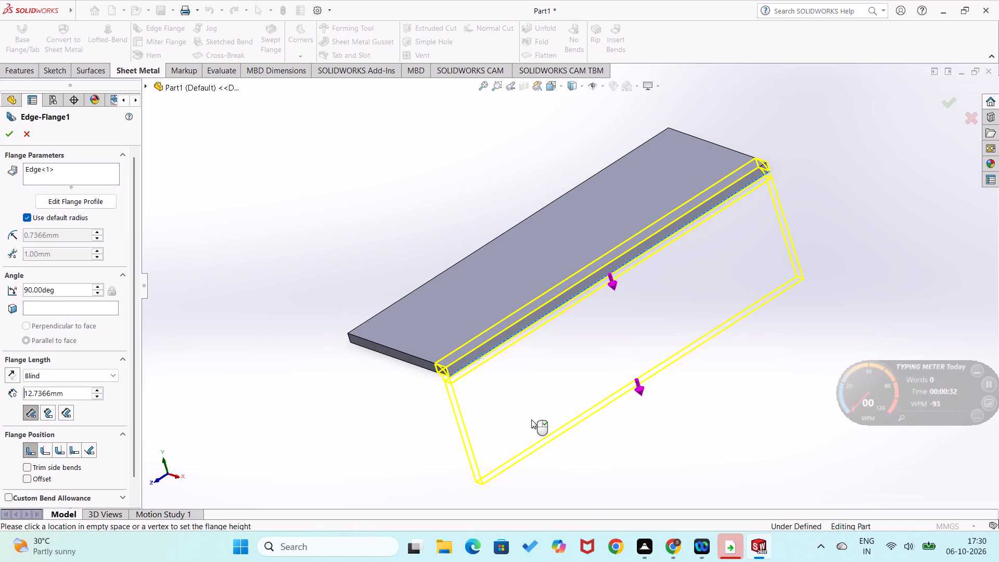
click(531, 419)
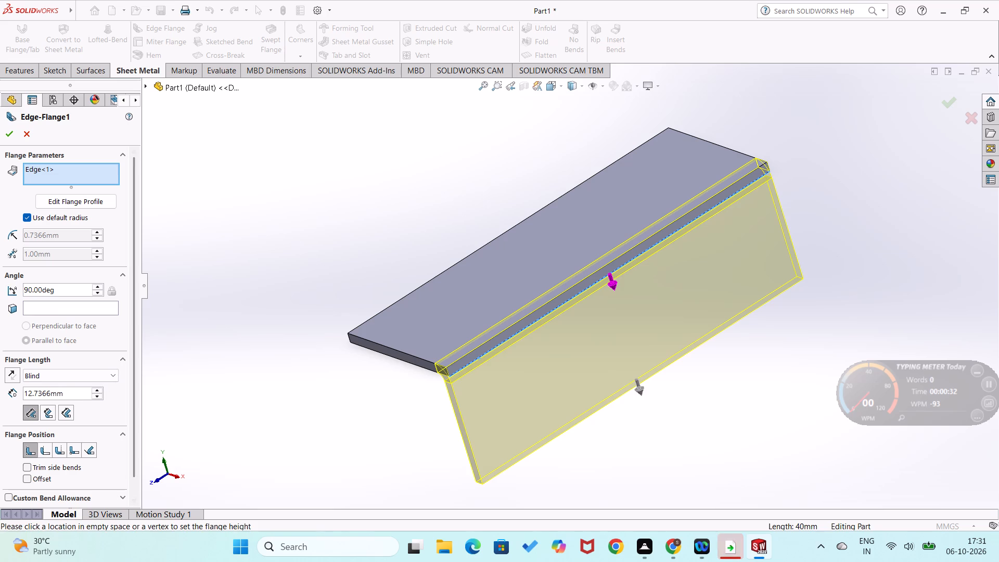
scroll(91, 397, down, 6)
scroll(104, 452, down, 2)
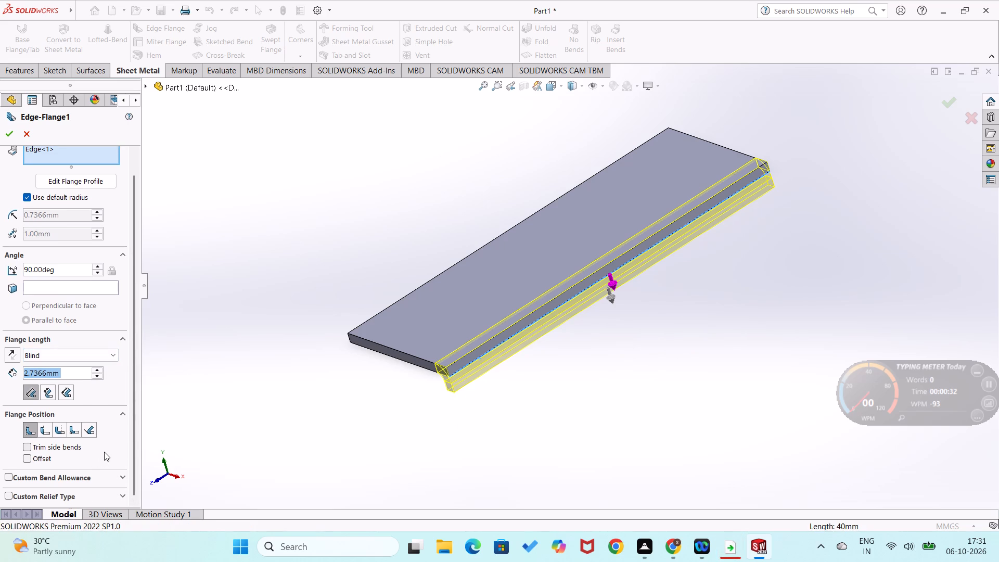
drag(90, 376, 71, 377)
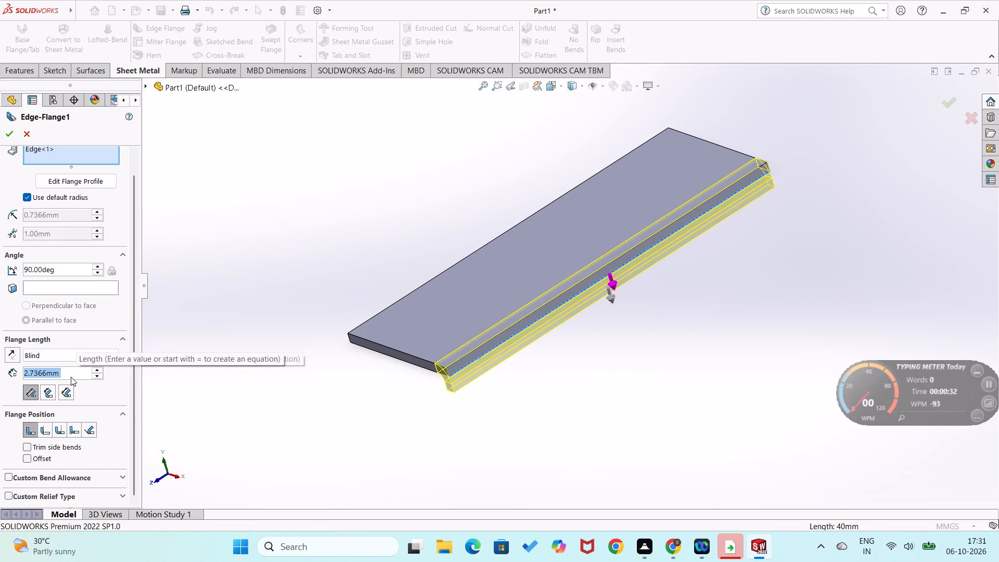
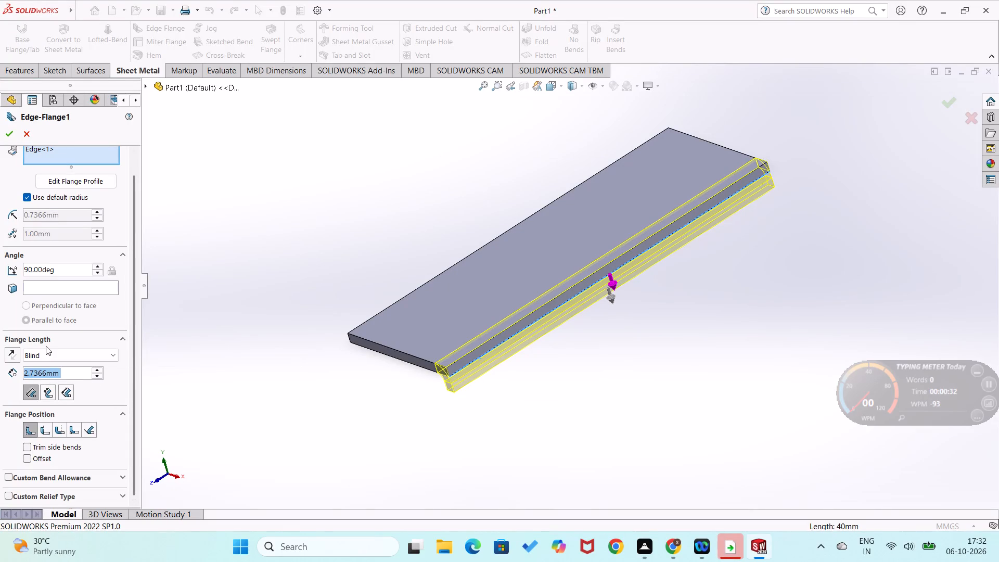
Finish the edge flange along the plate's 40 mm edge with a length of 6 mm and an angle of 50 degrees.
drag(74, 372, 59, 381)
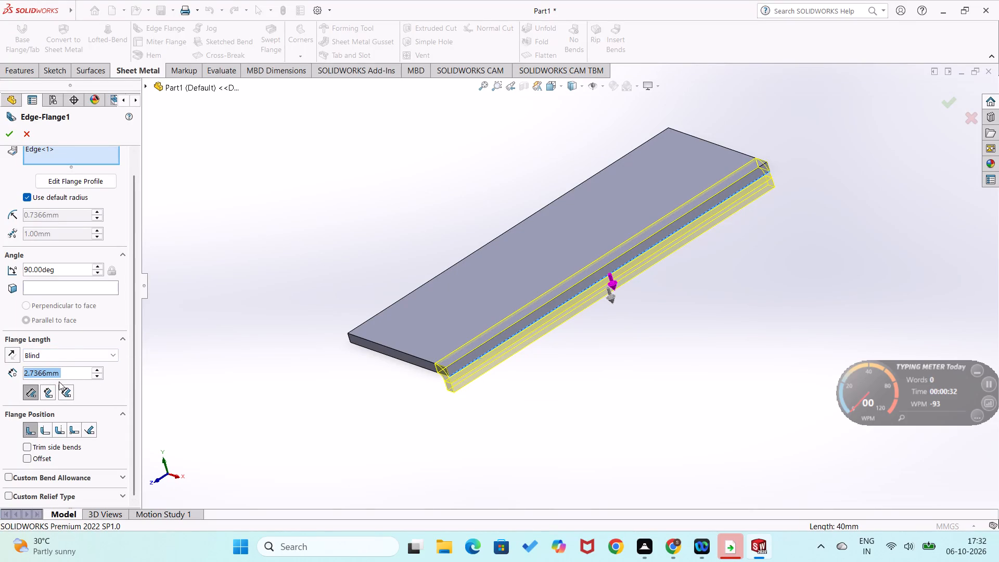
text(21-)
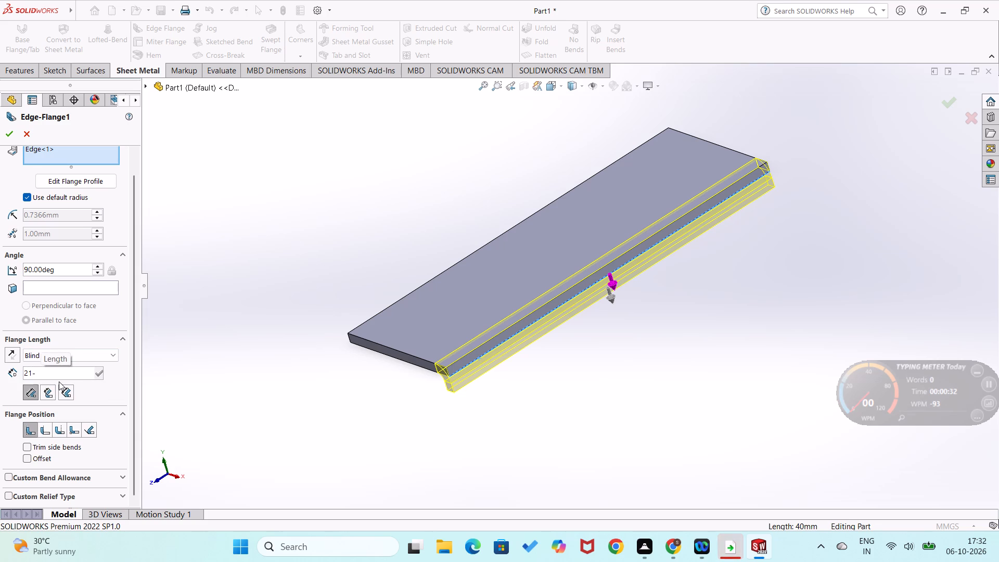
text(15)
key(Return)
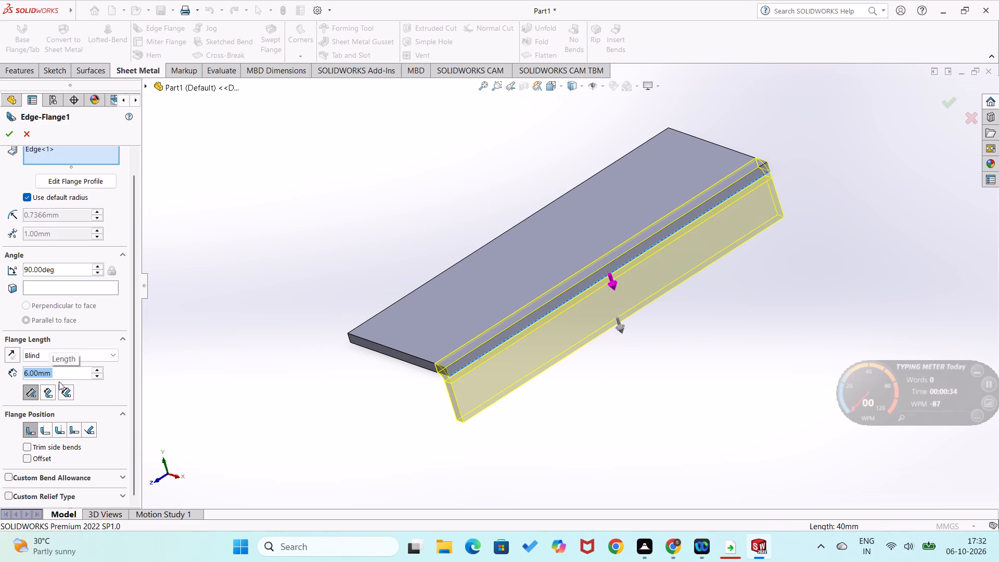
drag(65, 269, 58, 270)
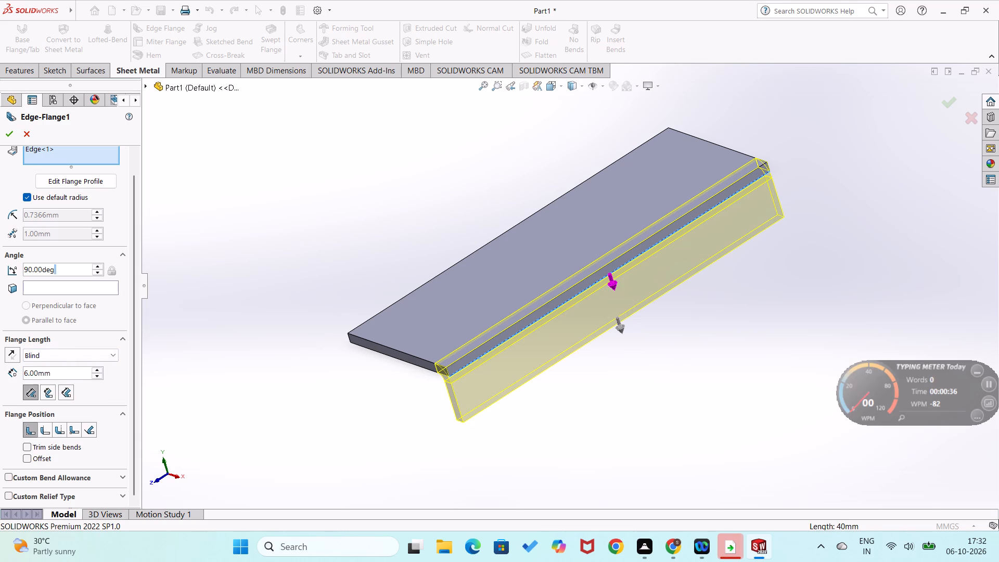
drag(58, 270, 16, 269)
text(50)
key(Return)
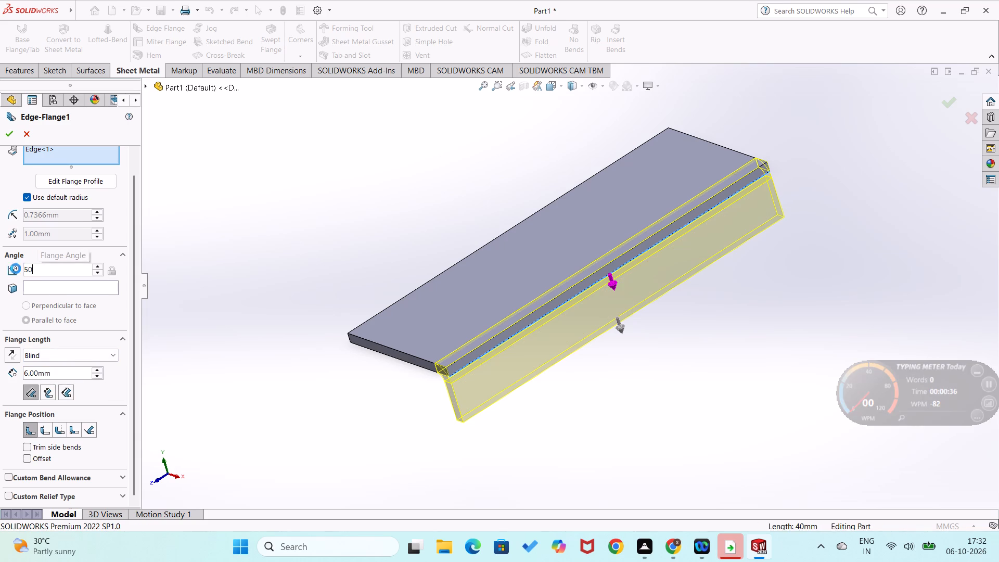
click(14, 135)
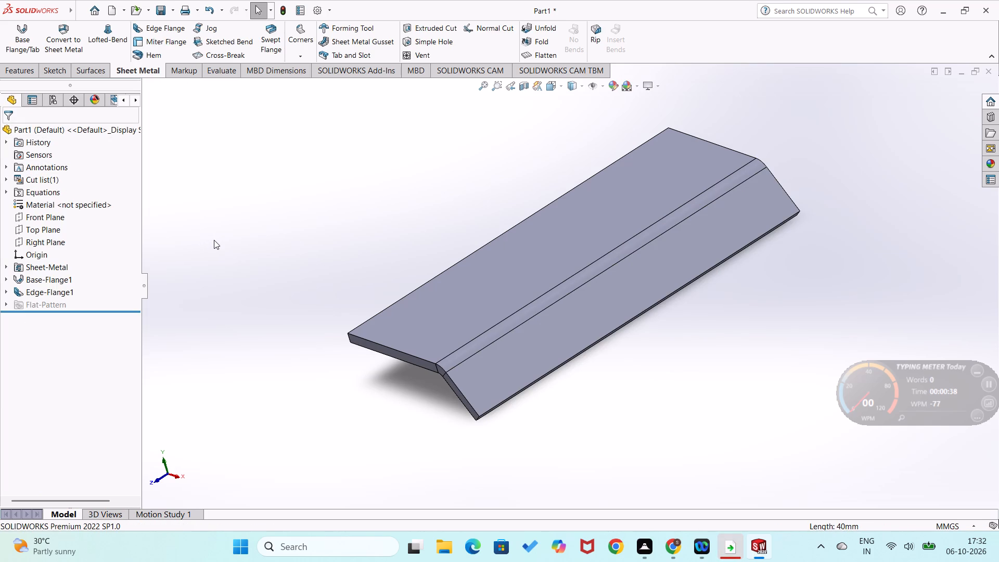
click(215, 239)
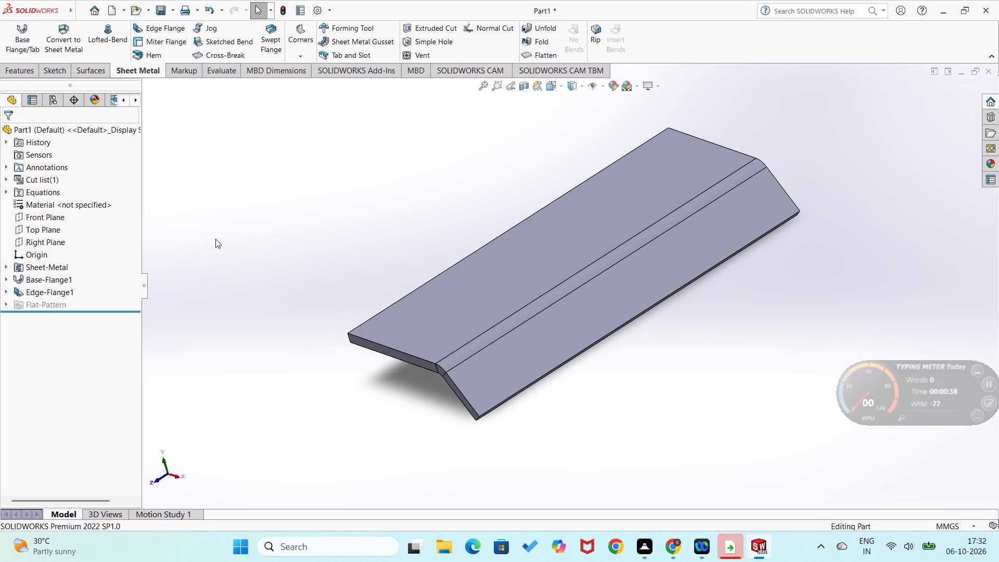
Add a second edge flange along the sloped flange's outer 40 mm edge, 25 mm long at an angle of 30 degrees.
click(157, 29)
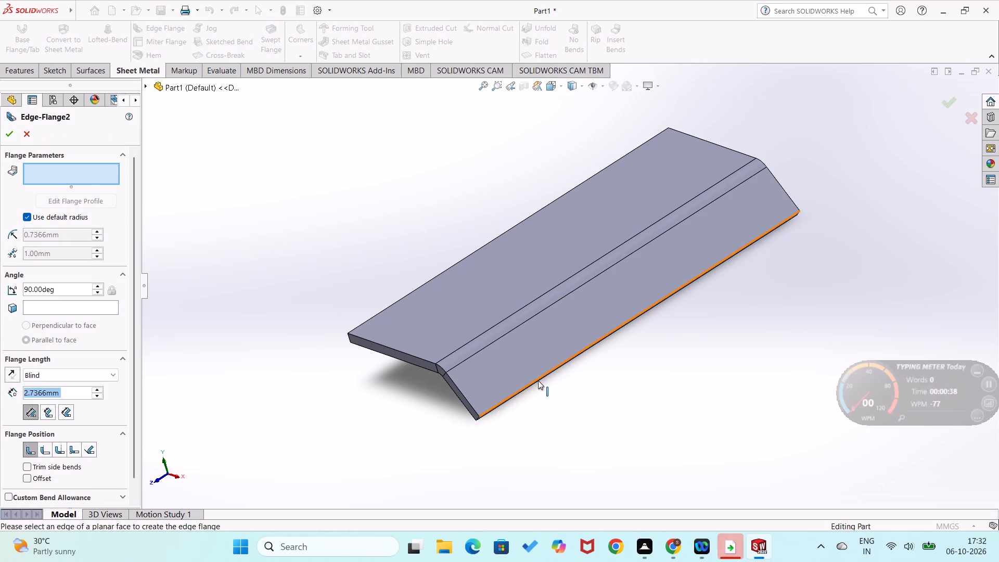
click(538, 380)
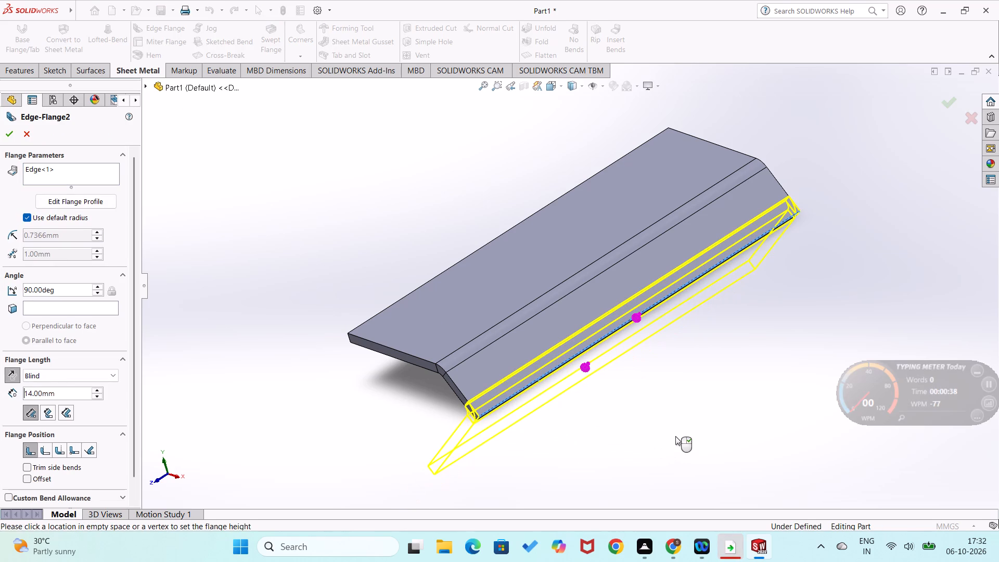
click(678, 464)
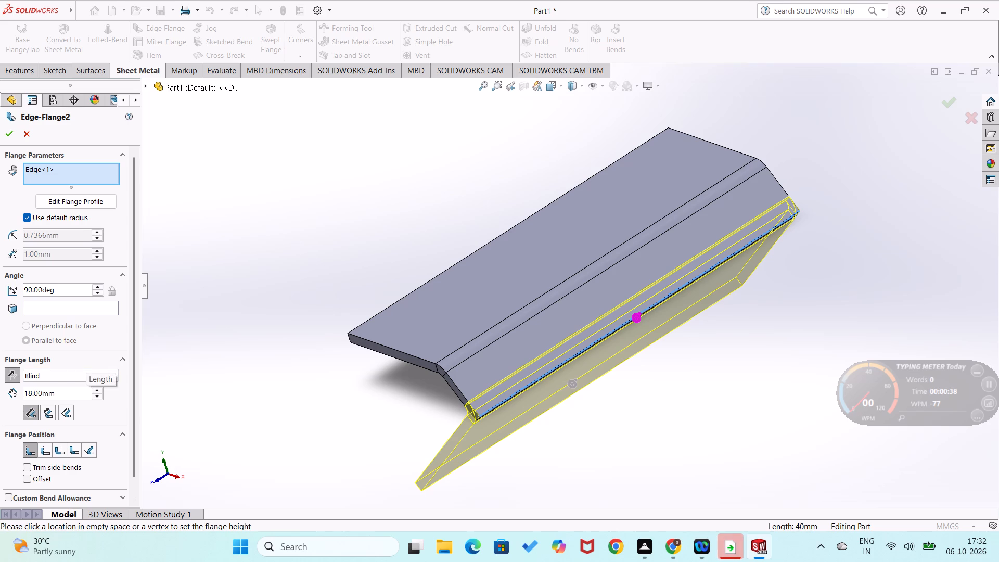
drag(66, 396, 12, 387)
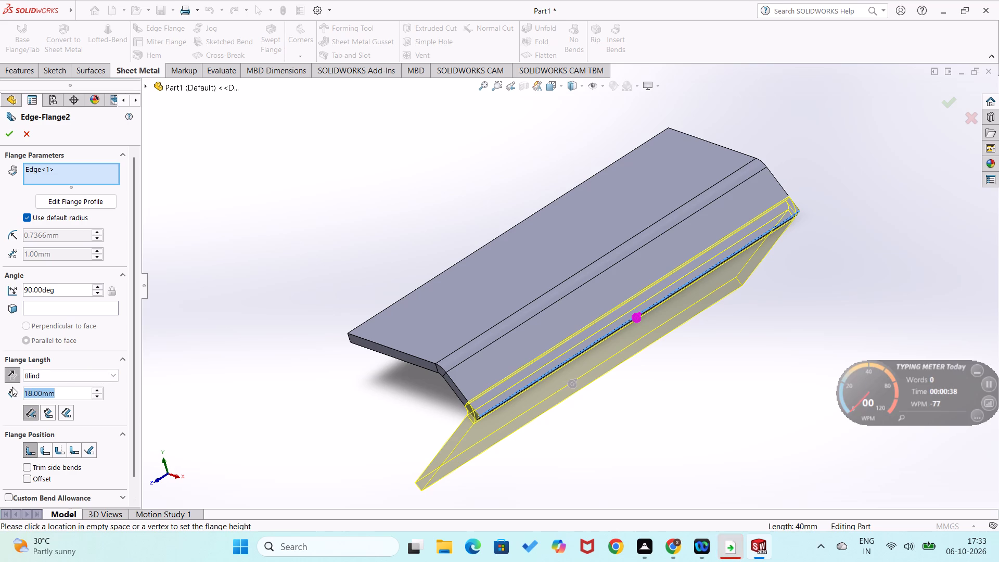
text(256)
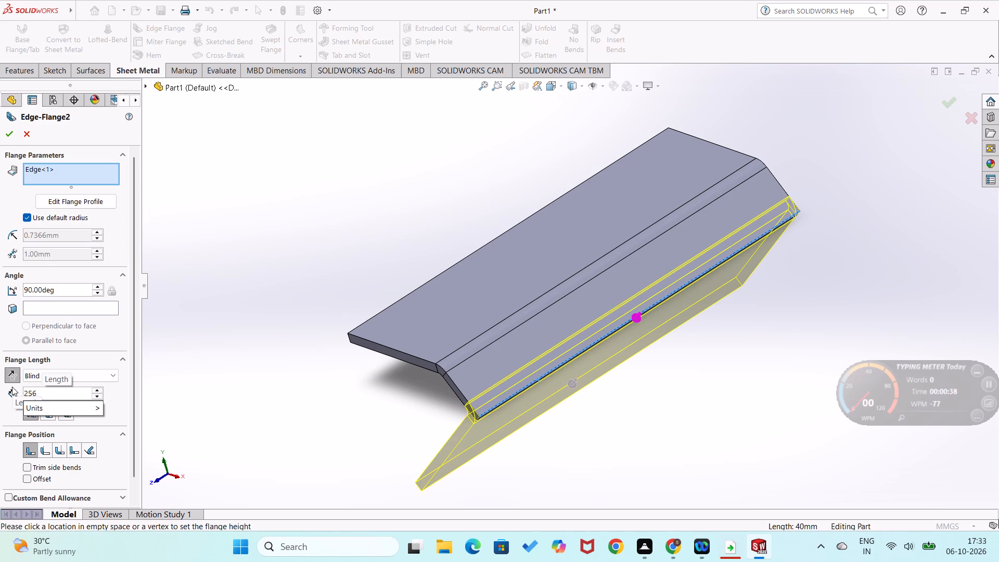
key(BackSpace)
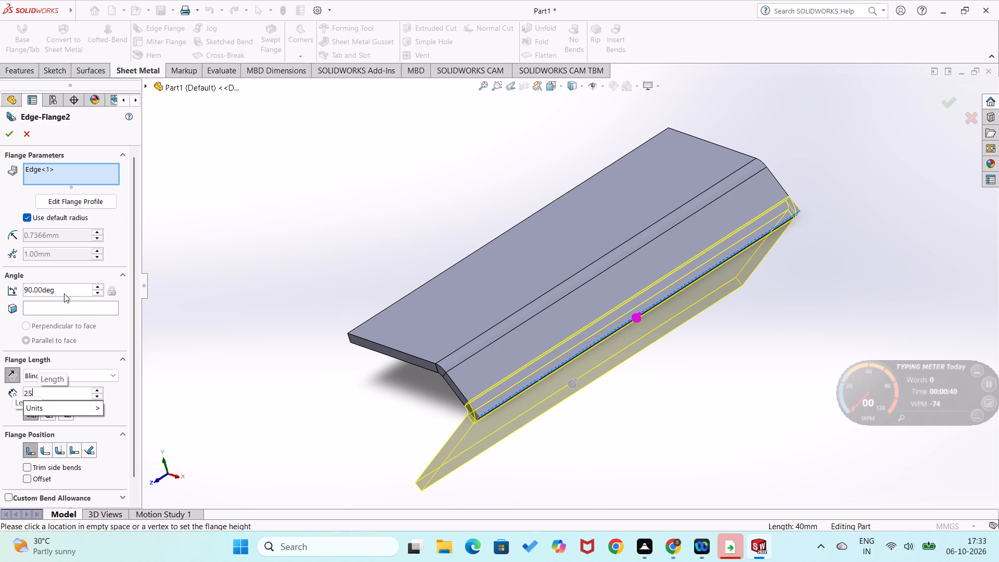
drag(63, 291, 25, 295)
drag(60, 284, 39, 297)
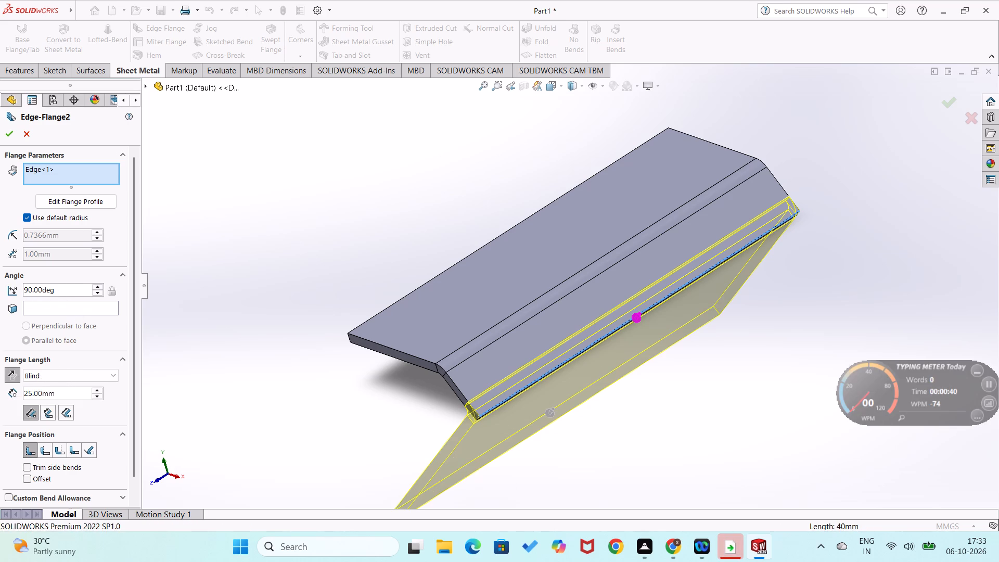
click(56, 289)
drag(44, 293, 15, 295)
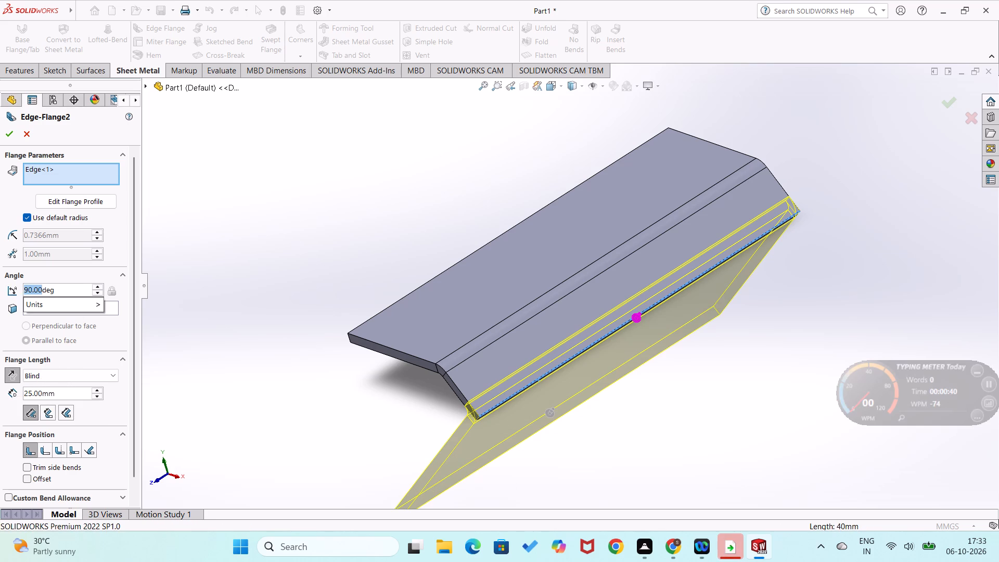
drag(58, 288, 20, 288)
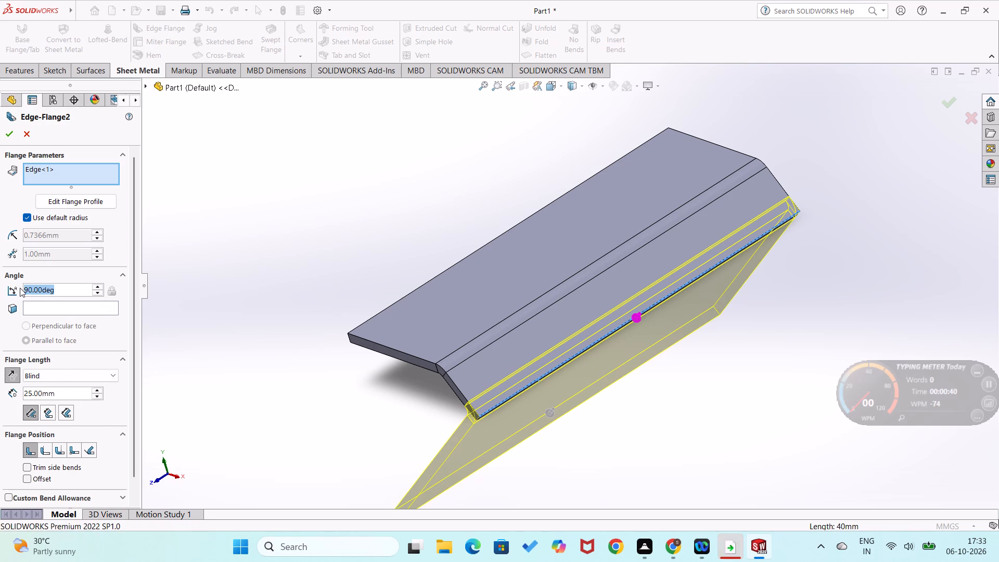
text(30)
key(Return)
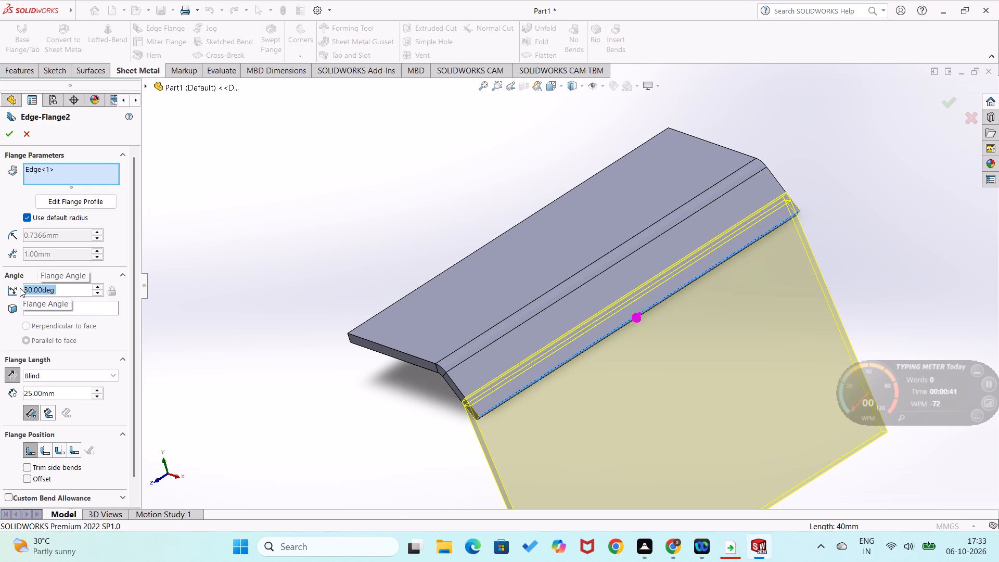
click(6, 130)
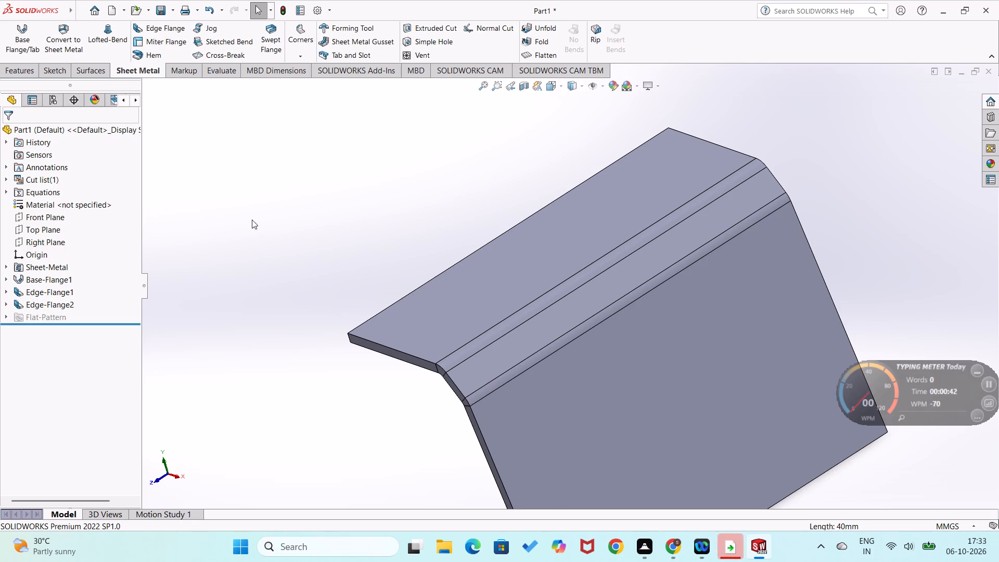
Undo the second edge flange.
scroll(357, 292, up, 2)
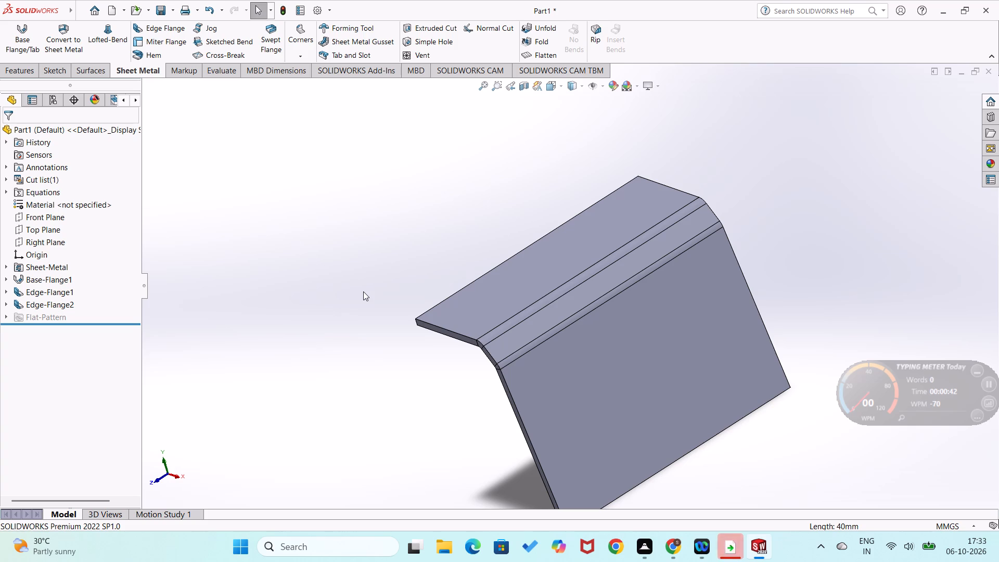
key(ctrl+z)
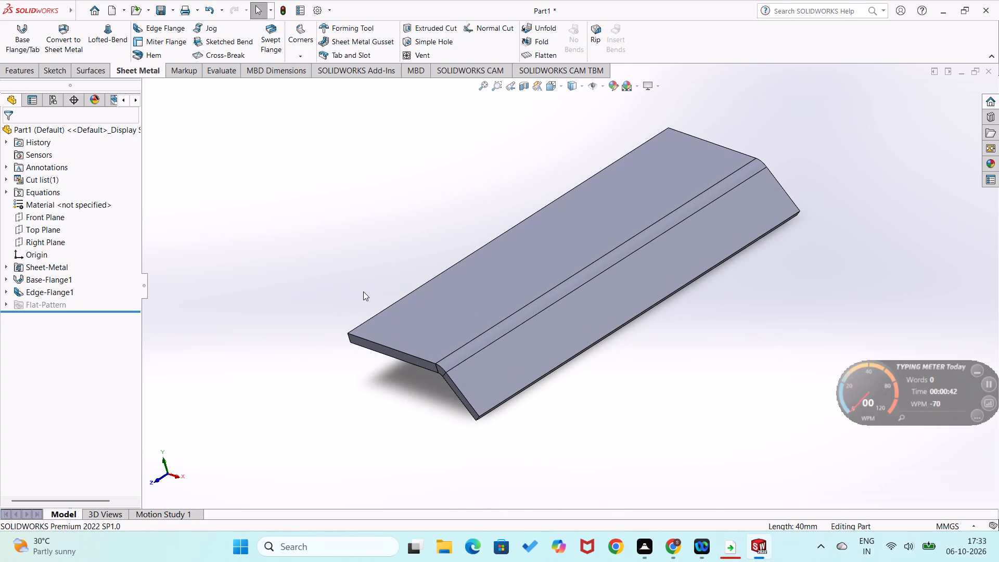
Set up a new edge flange about 22 mm long on the sloped flange's outer edge, trying angles of 30 and 50 degrees.
click(168, 28)
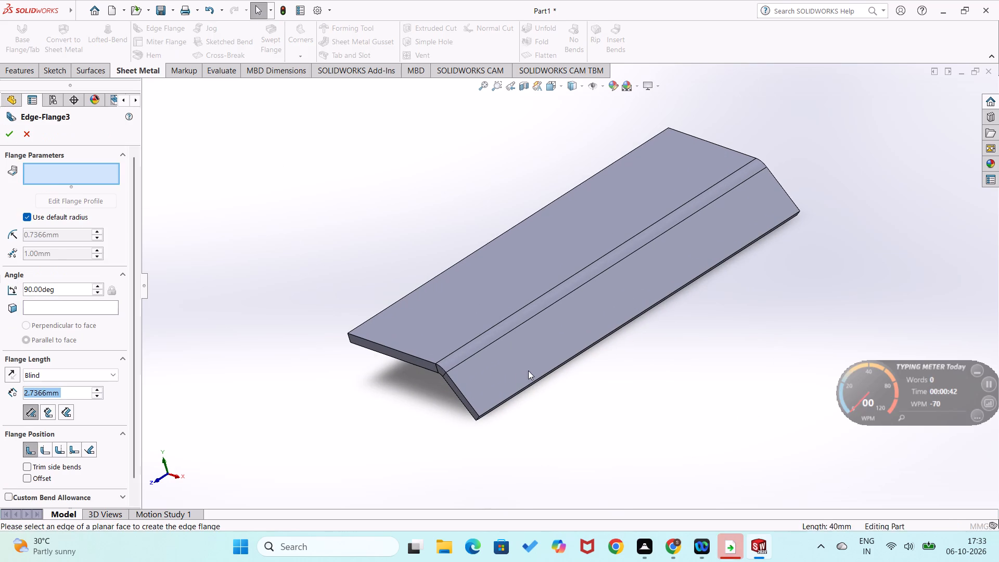
click(541, 377)
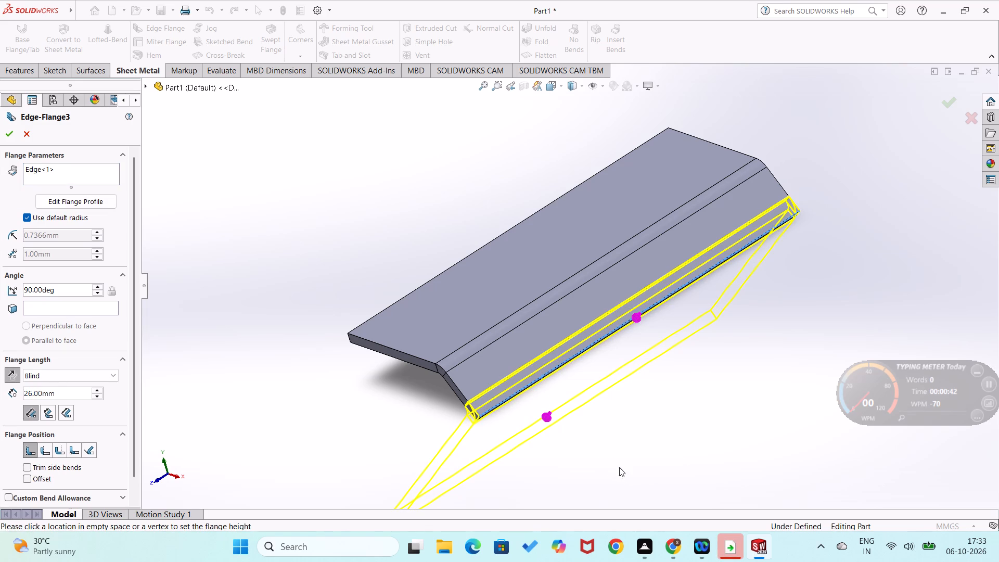
click(632, 459)
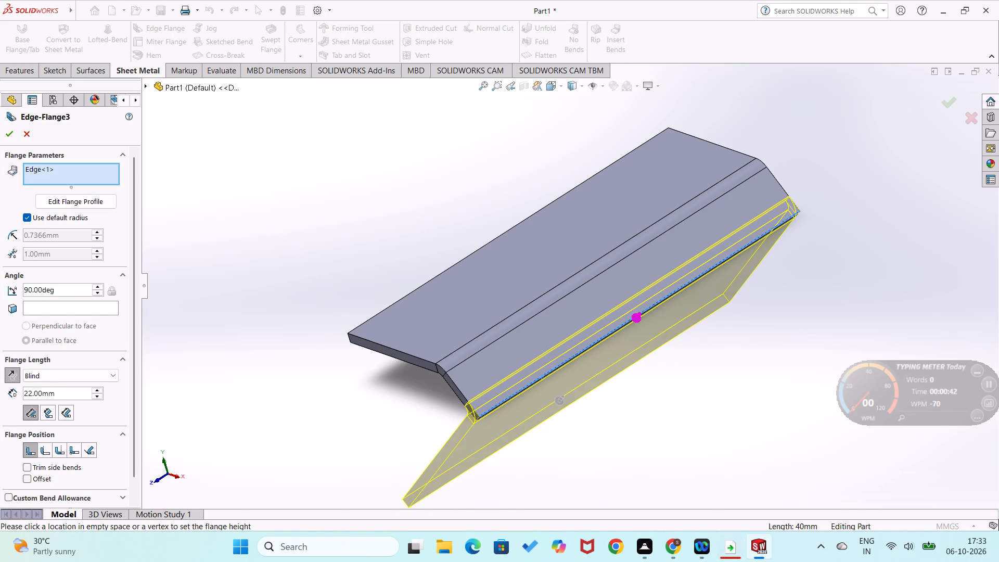
drag(83, 293, 22, 285)
text(30)
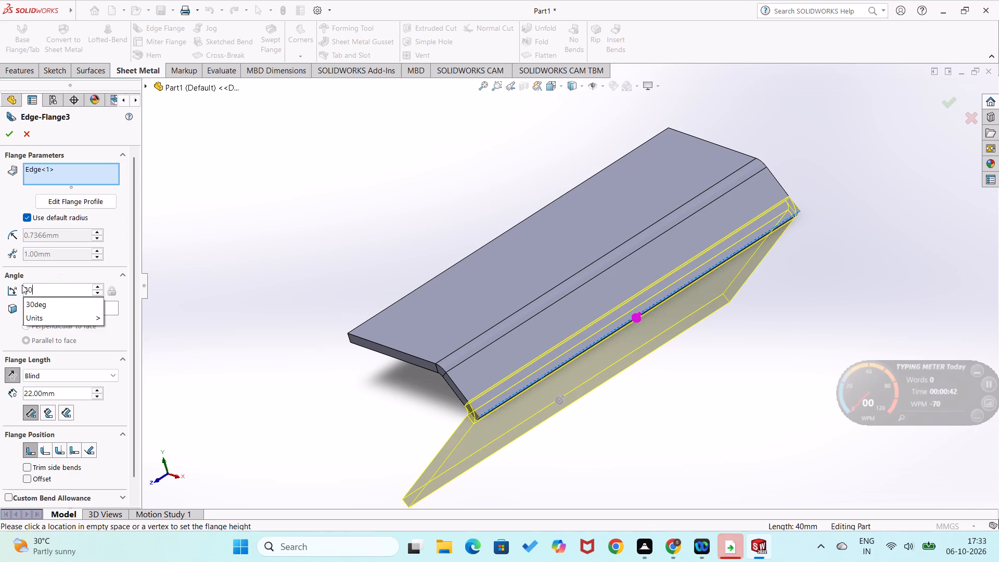
key(Return)
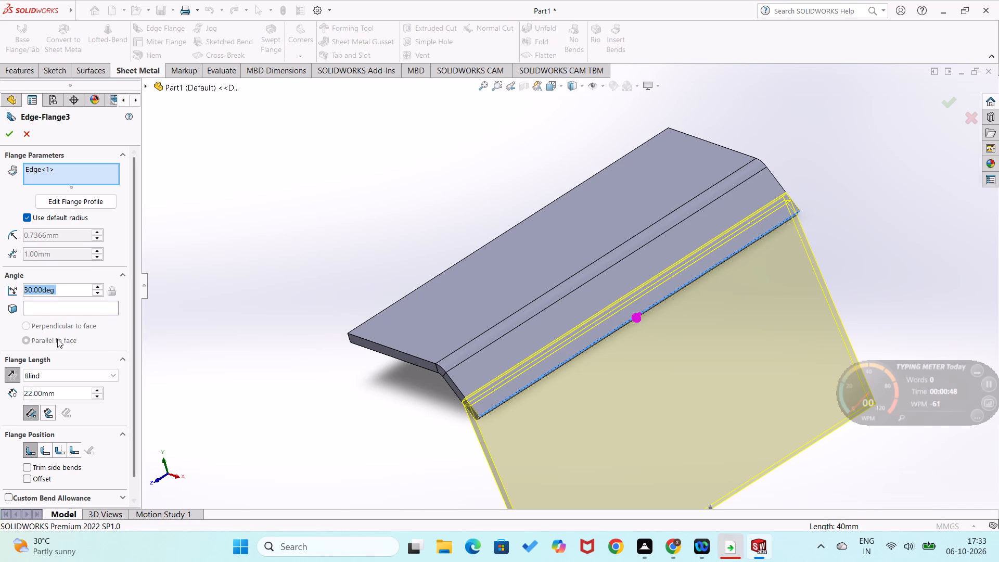
key(5)
key(0)
key(Return)
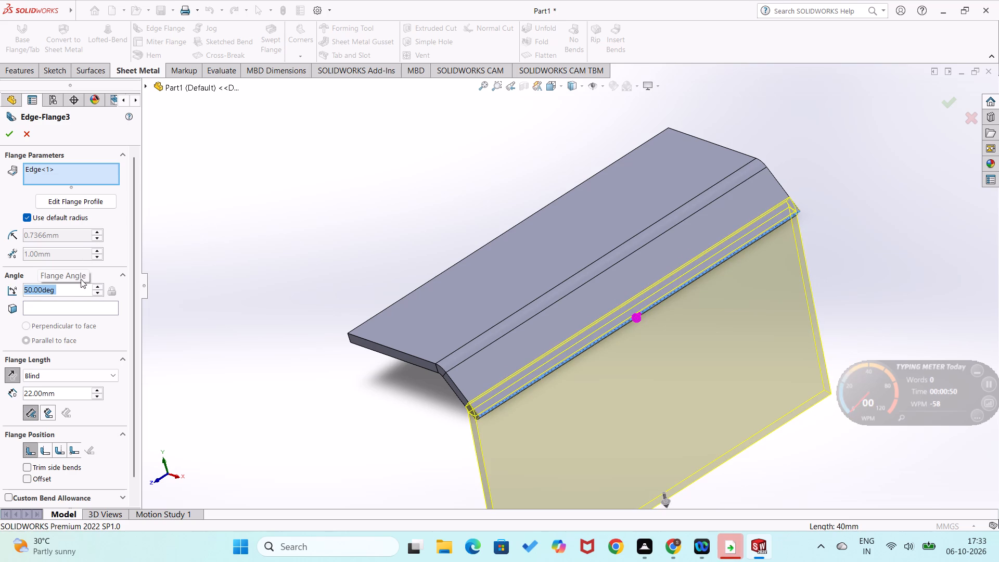
drag(76, 286, 30, 287)
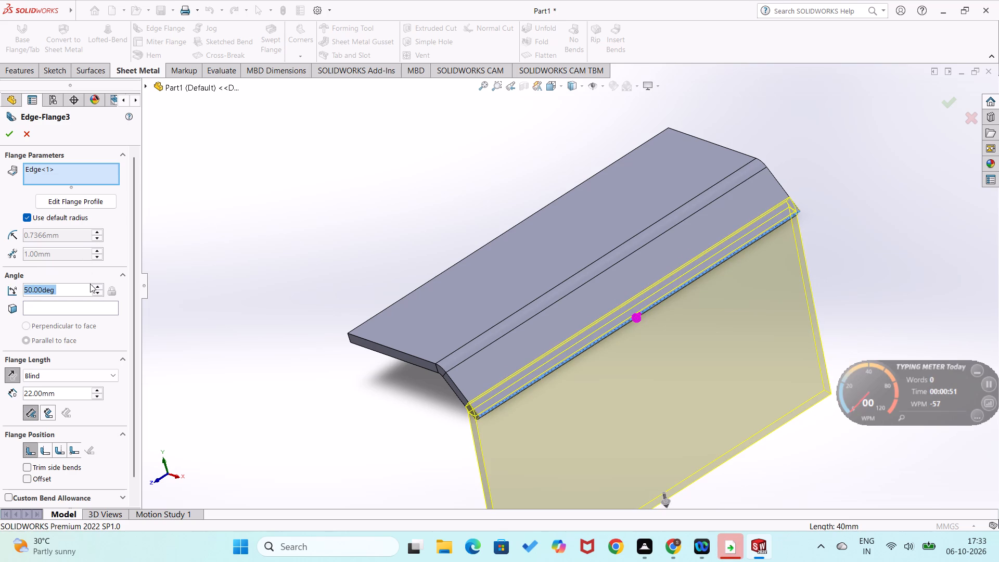
key(BackSpace)
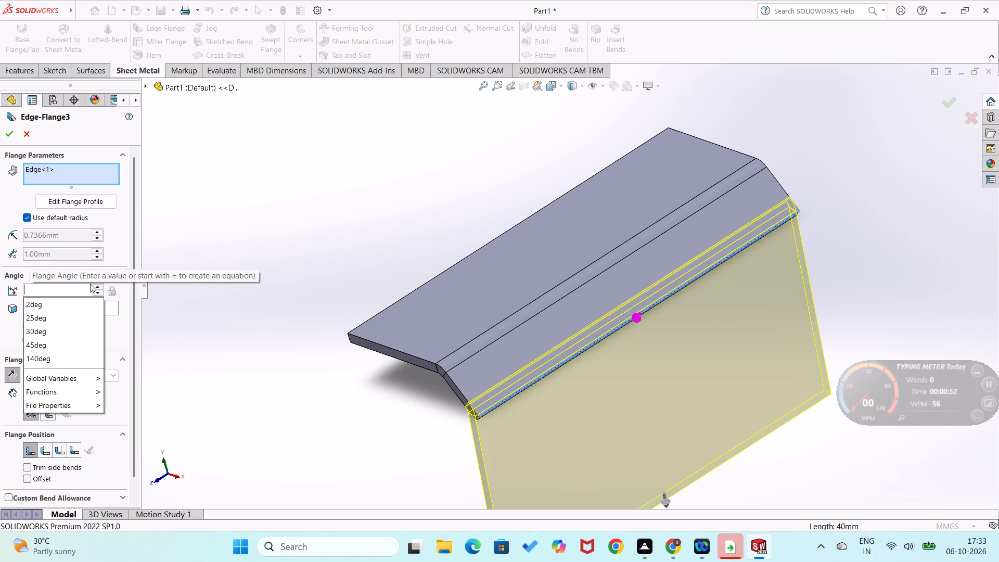
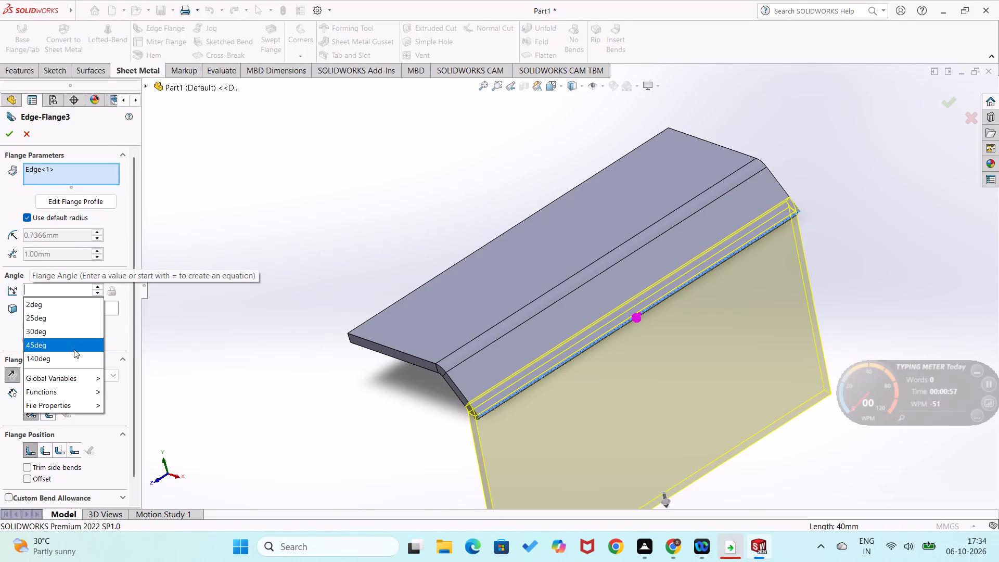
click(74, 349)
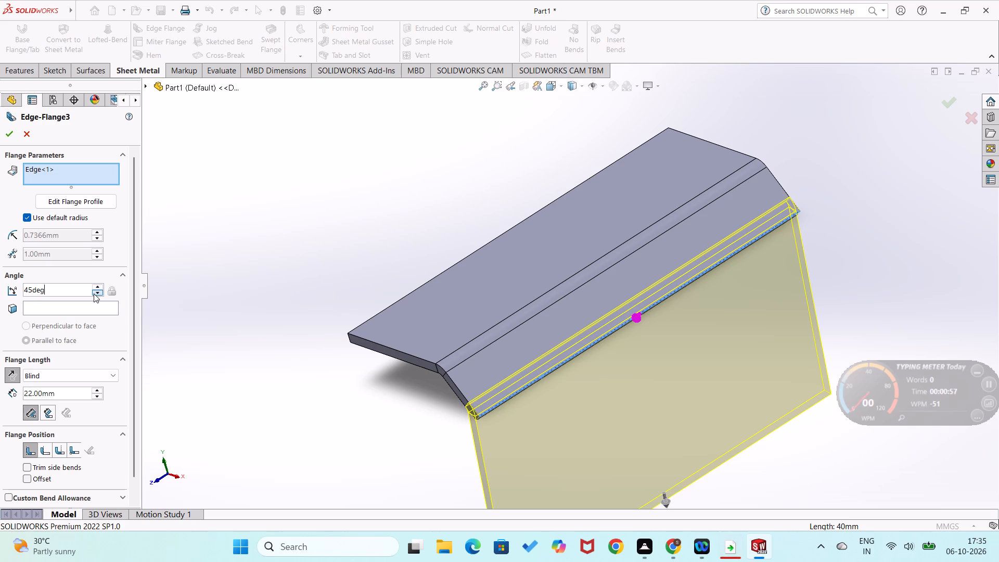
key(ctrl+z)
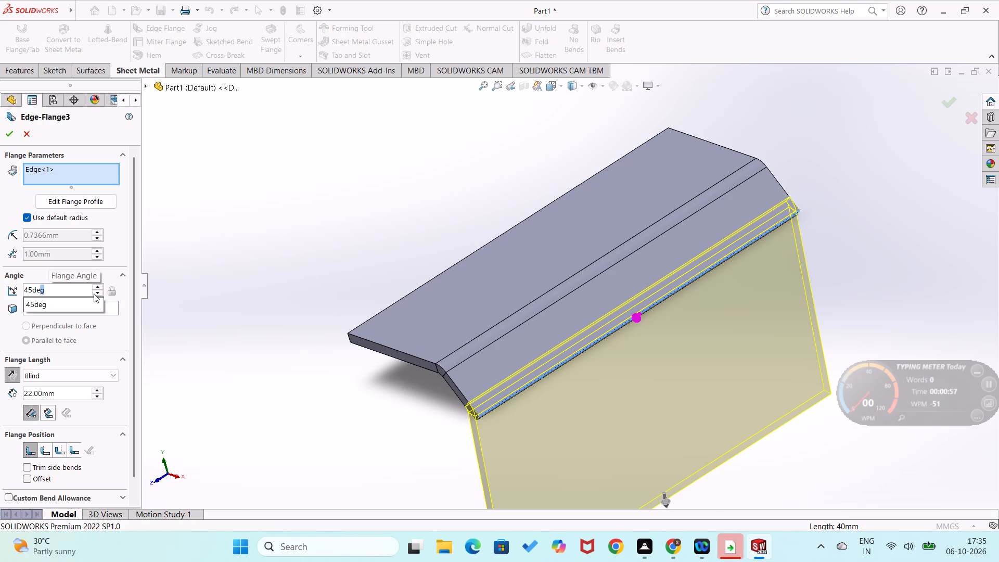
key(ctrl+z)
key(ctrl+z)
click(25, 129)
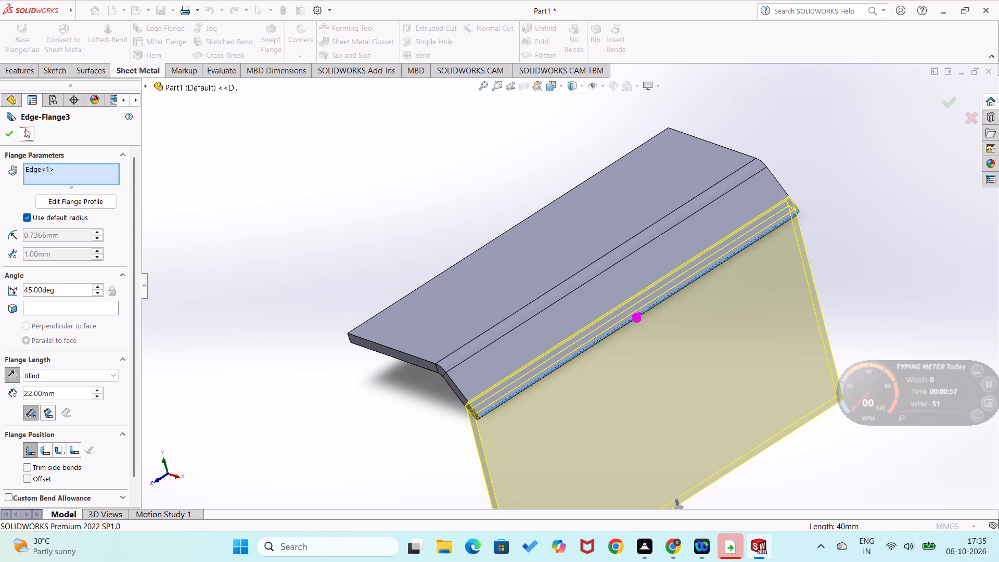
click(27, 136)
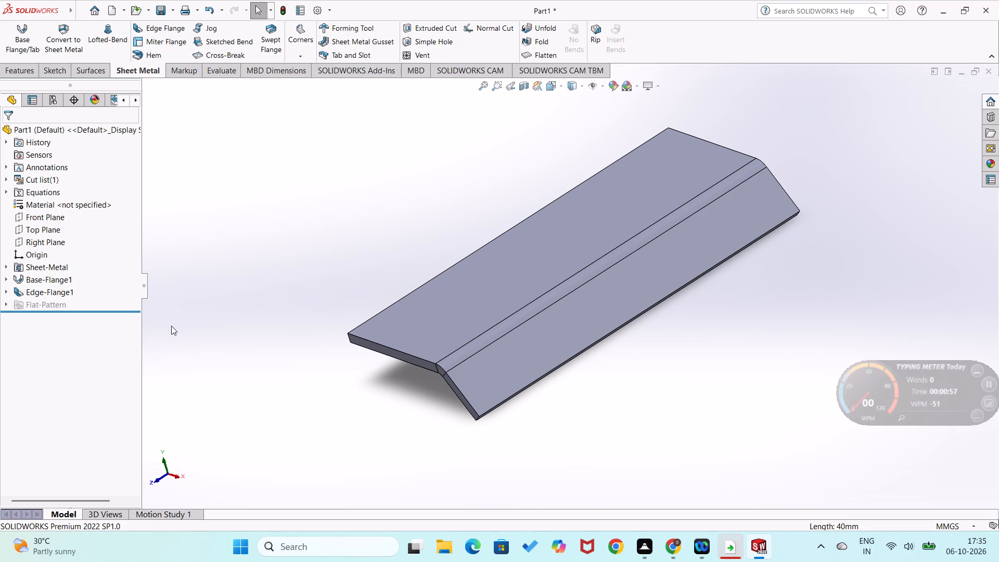
Undo the edge flange on the base plate's 40 mm edge.
key(ctrl+z)
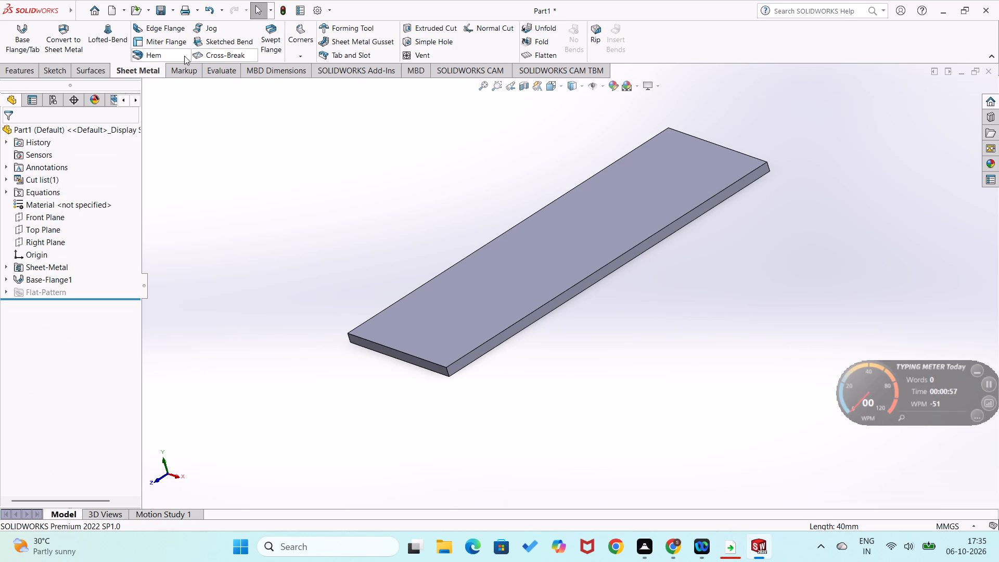
Add an edge flange along the base plate's lower 40 mm edge with a length of 6 mm and an angle of 35 degrees.
click(165, 23)
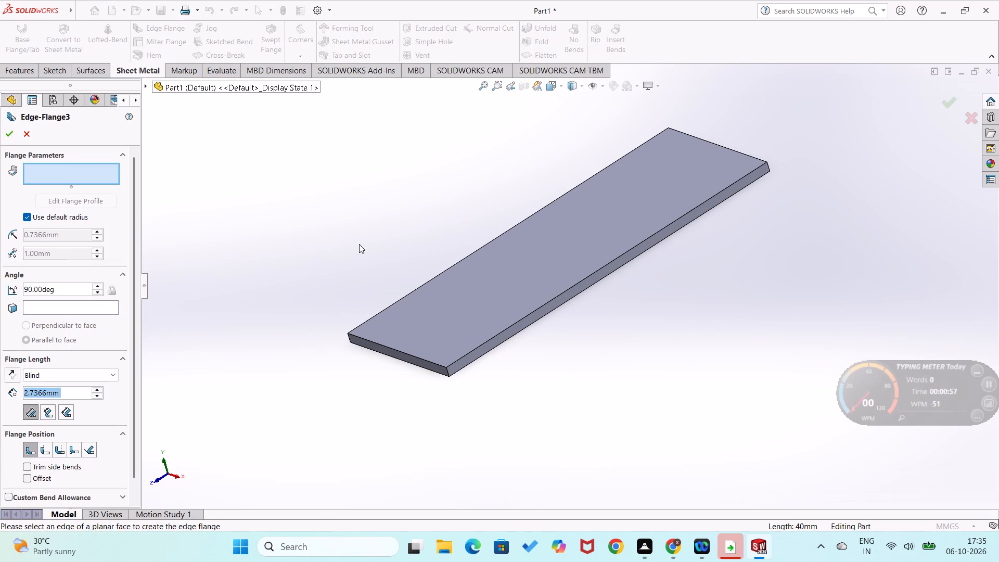
click(470, 364)
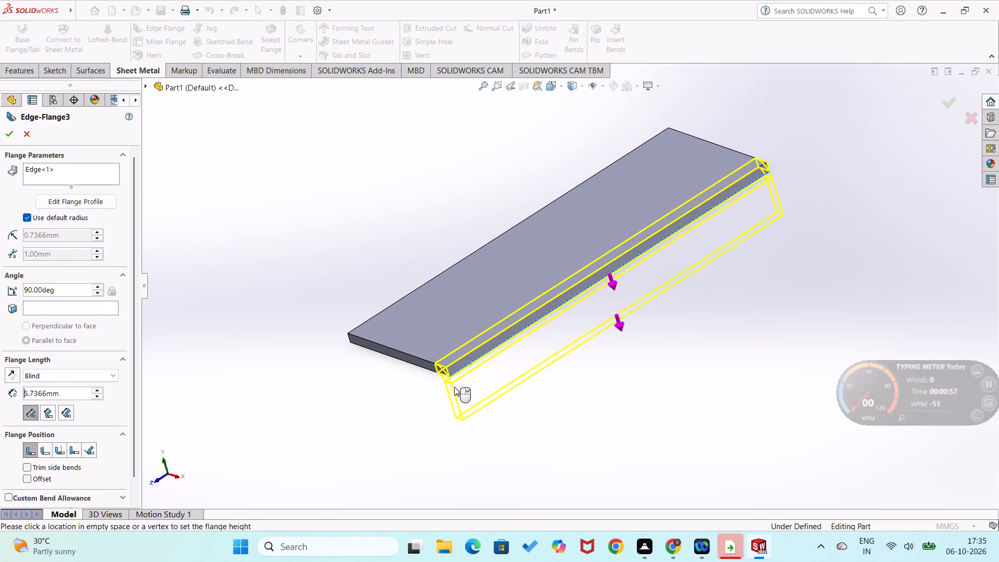
click(404, 417)
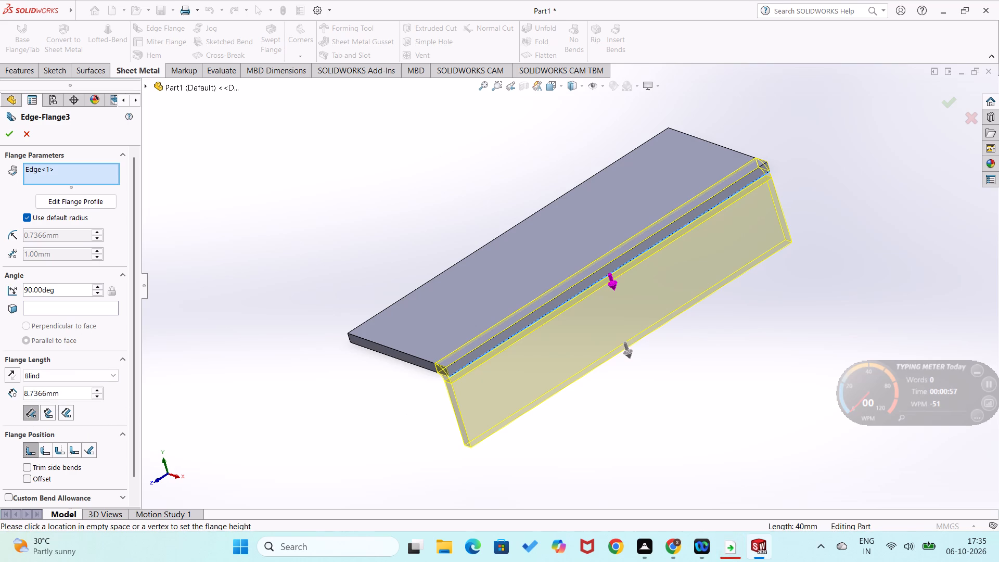
drag(76, 394, 0, 379)
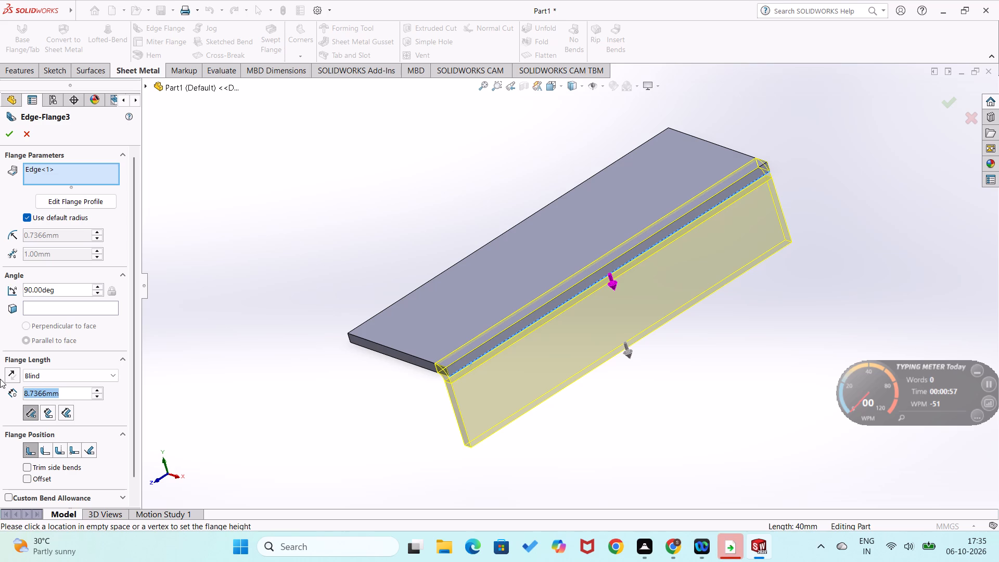
text(21)
text(-15)
key(Return)
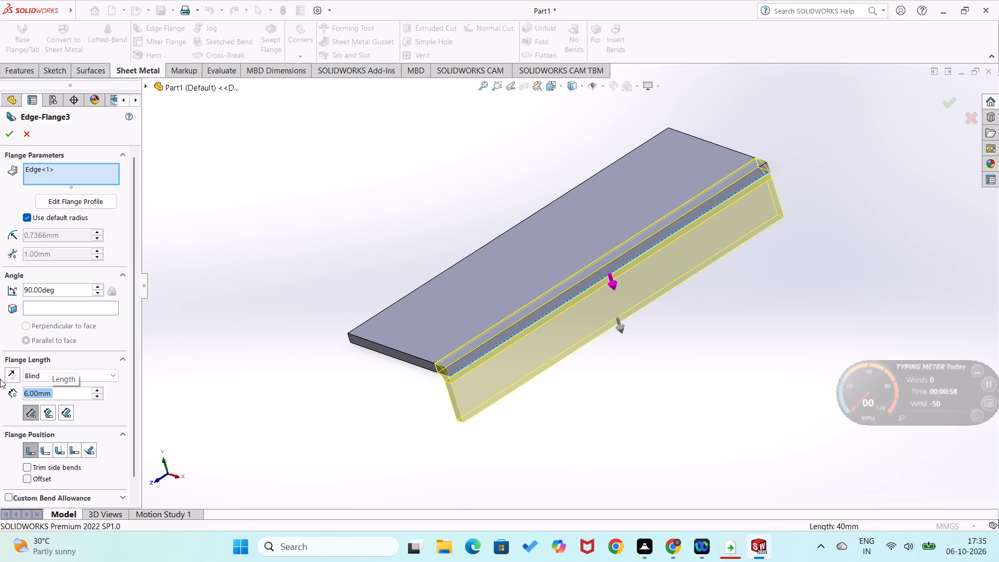
drag(66, 295, 14, 278)
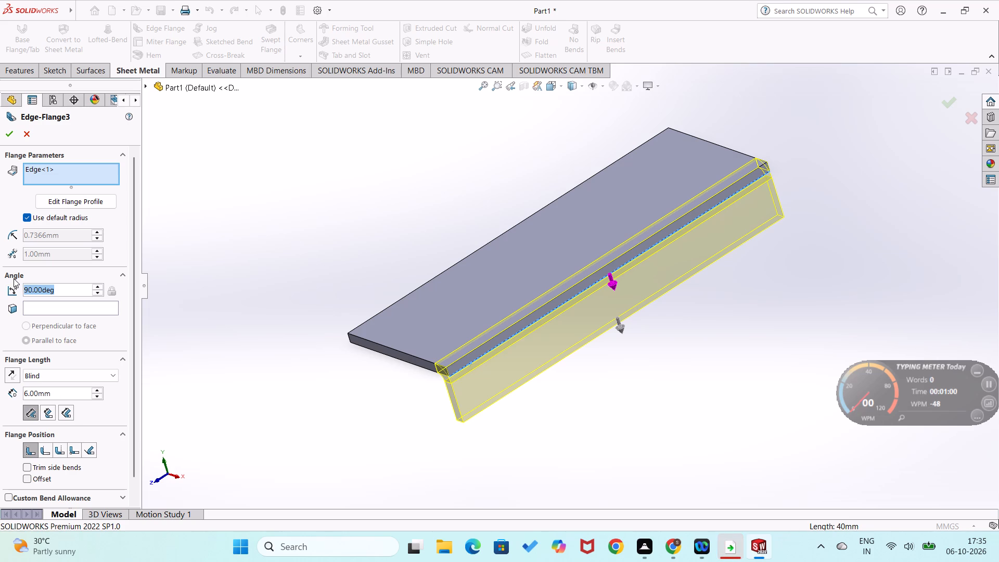
text(35)
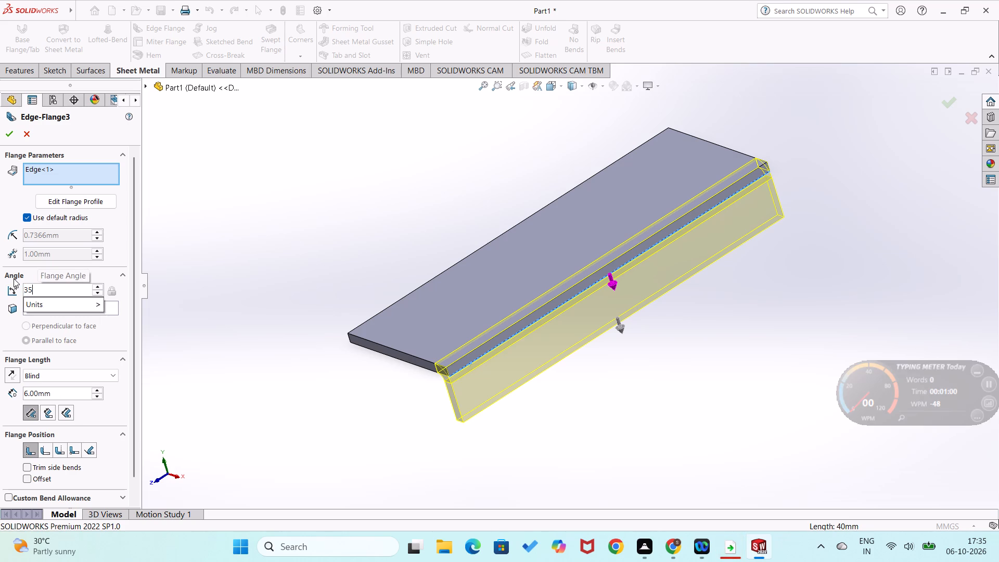
key(Return)
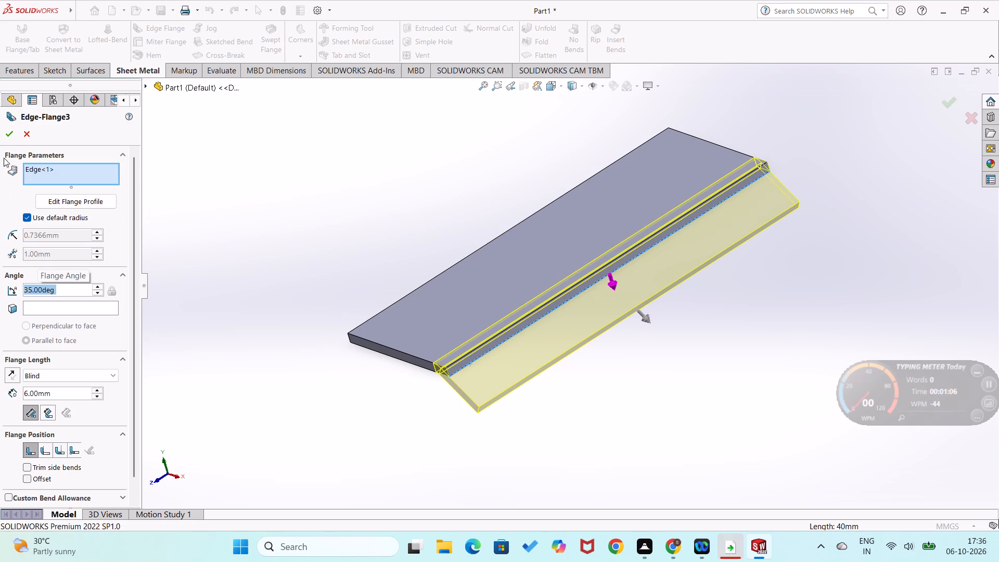
click(9, 133)
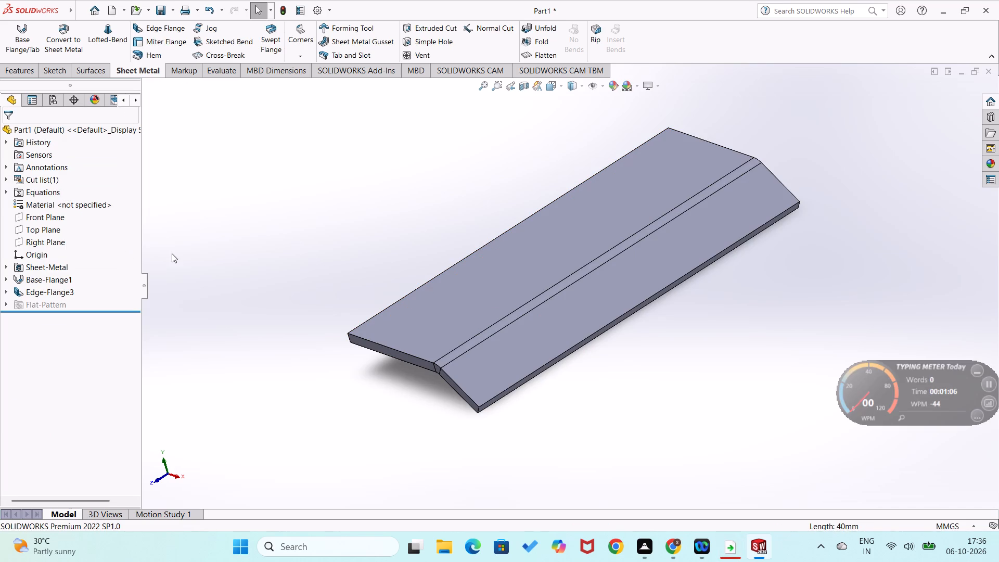
click(185, 247)
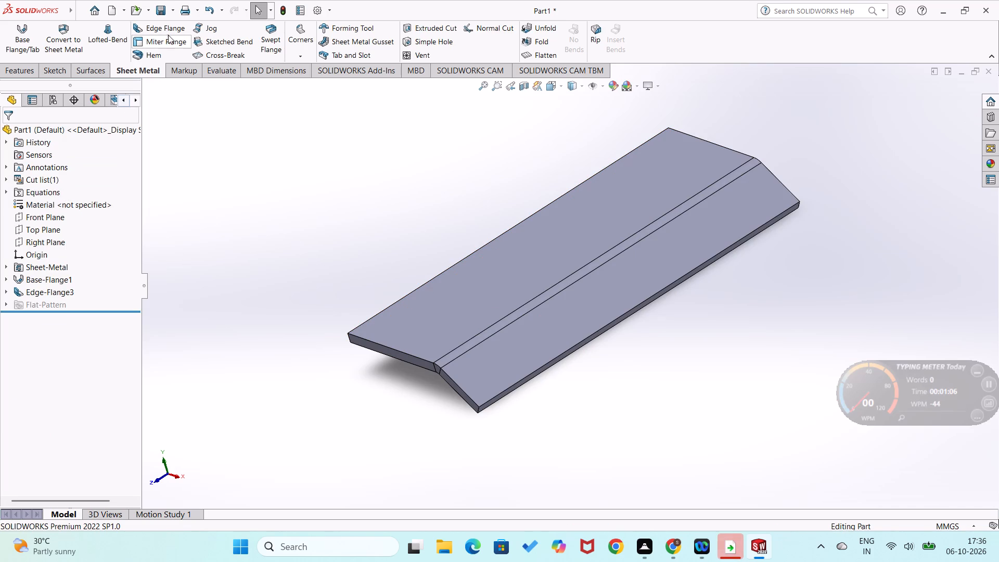
Set up a second edge flange on the sloped flange's outer 40 mm edge, 25 mm long at an angle of 35 degrees.
click(175, 25)
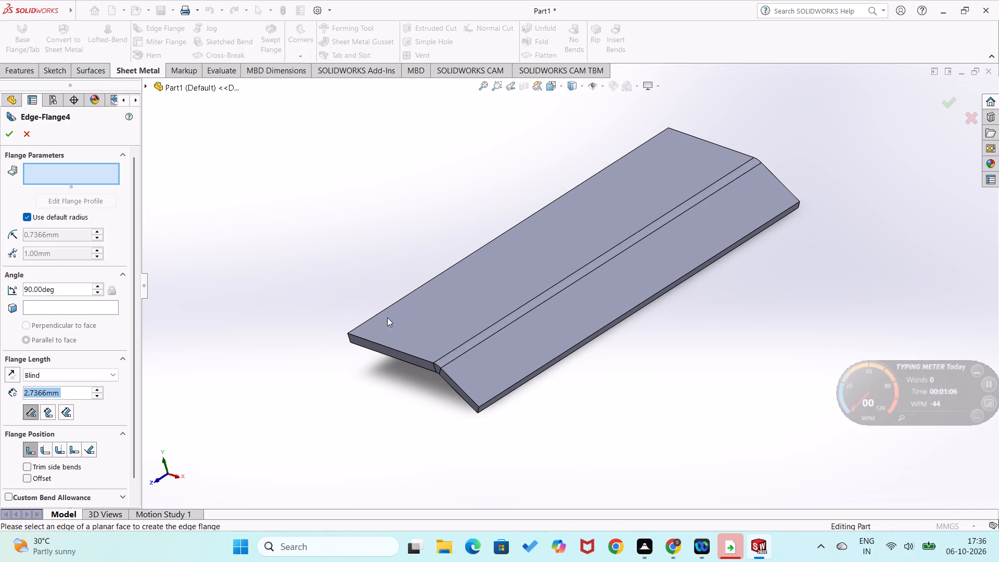
click(543, 367)
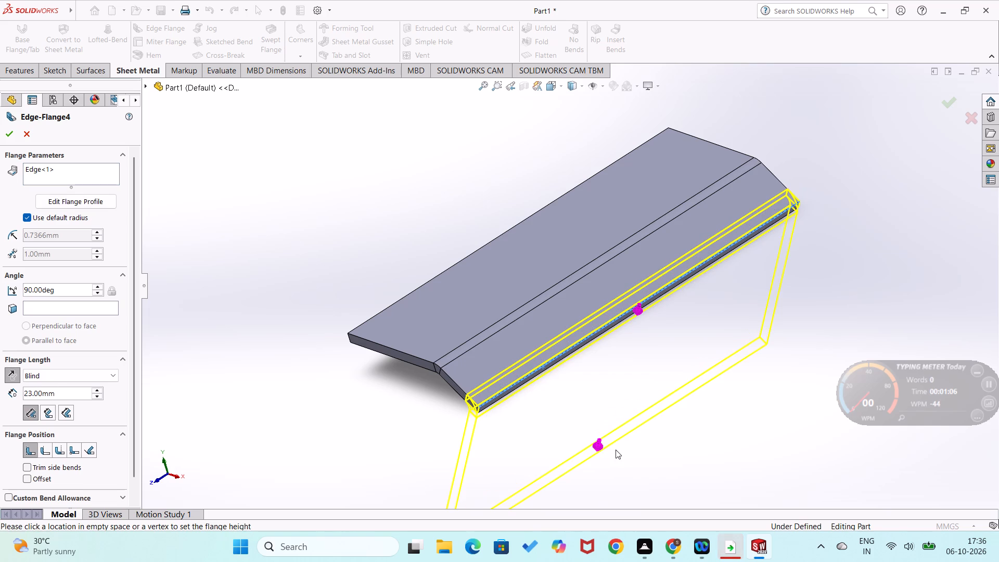
click(616, 450)
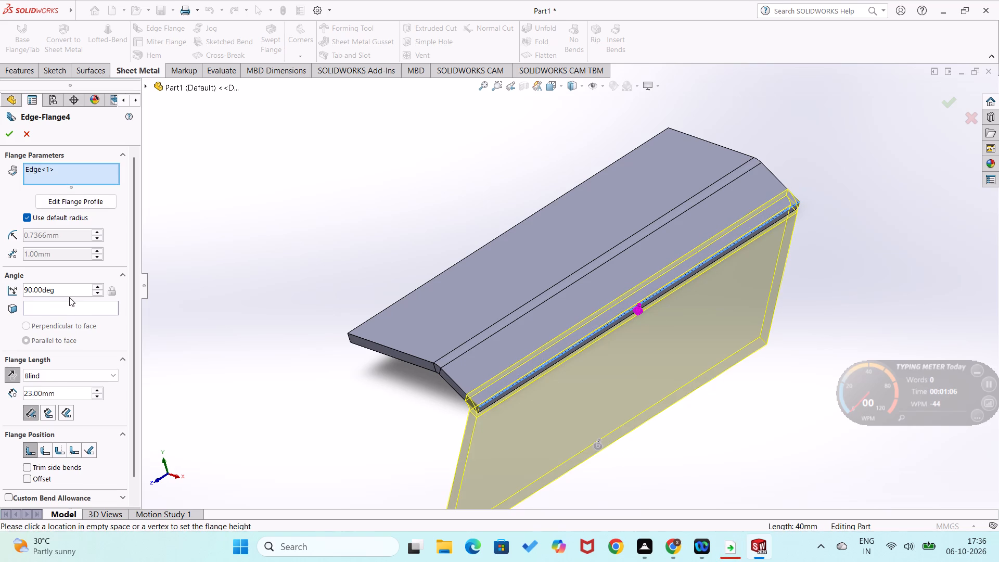
drag(70, 290, 0, 293)
text(35)
key(Return)
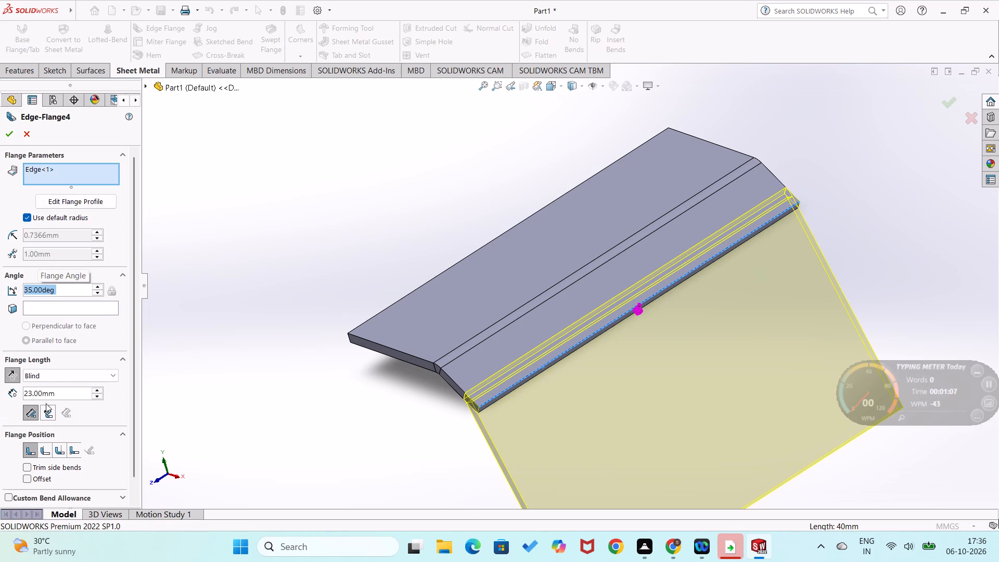
drag(61, 392, 0, 384)
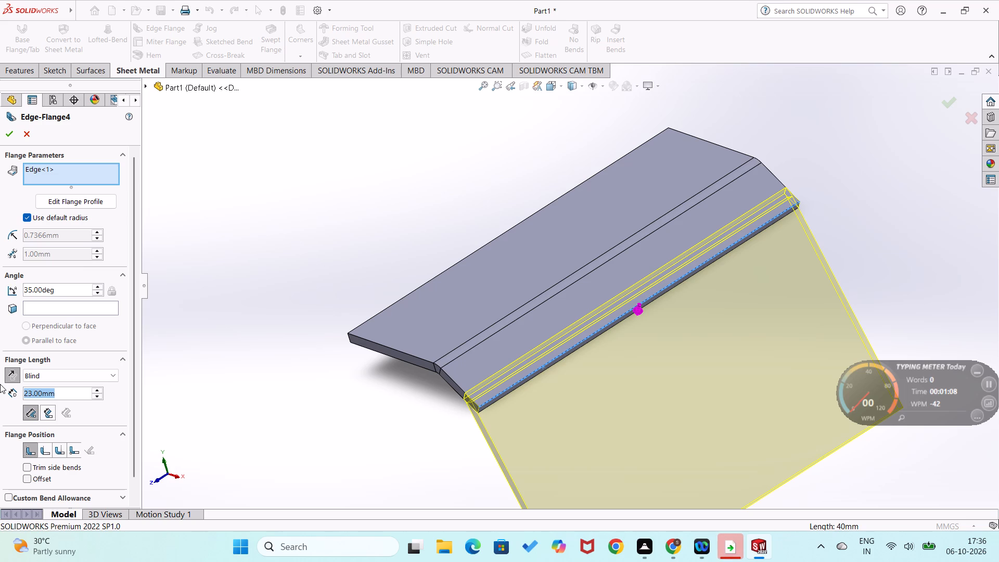
text(25)
key(Return)
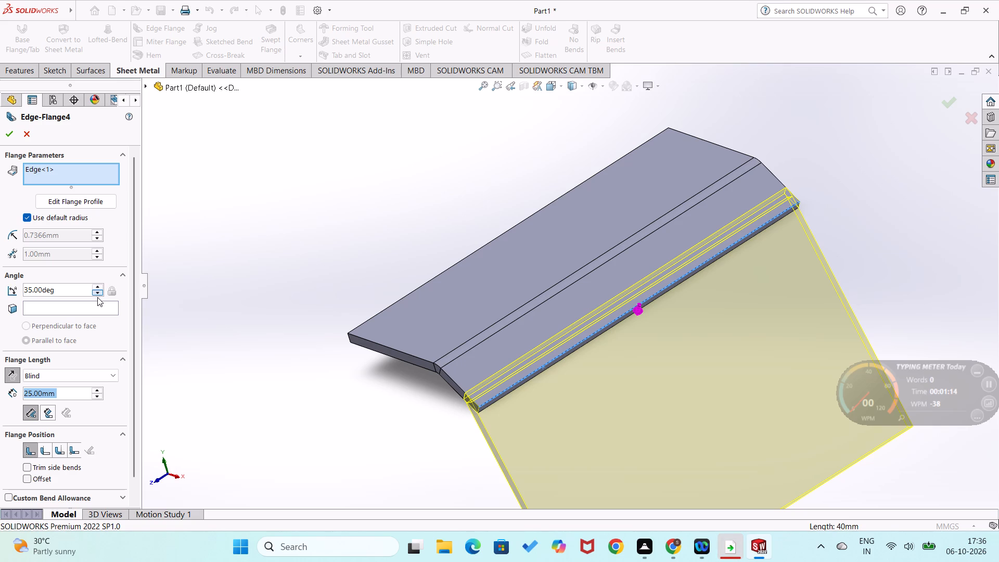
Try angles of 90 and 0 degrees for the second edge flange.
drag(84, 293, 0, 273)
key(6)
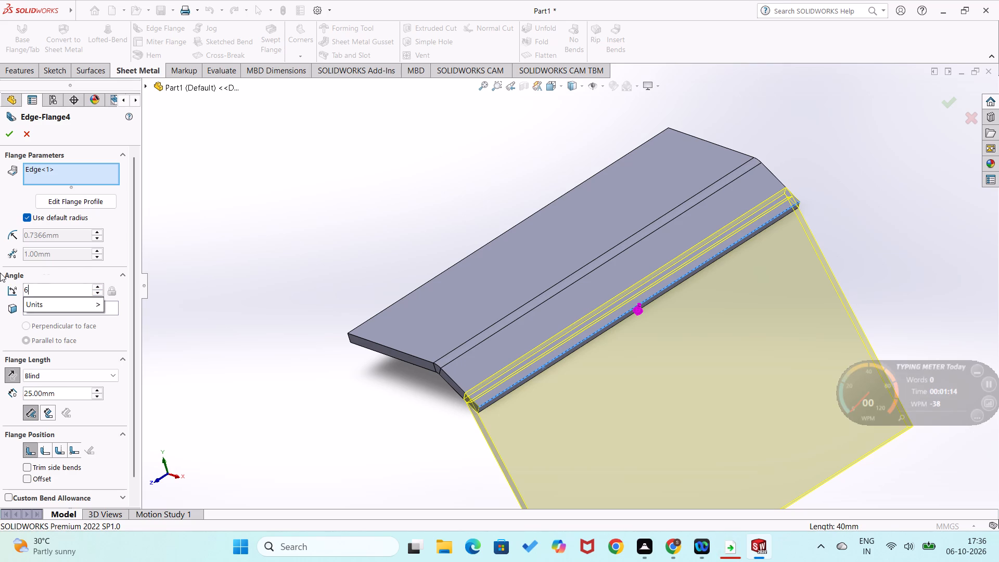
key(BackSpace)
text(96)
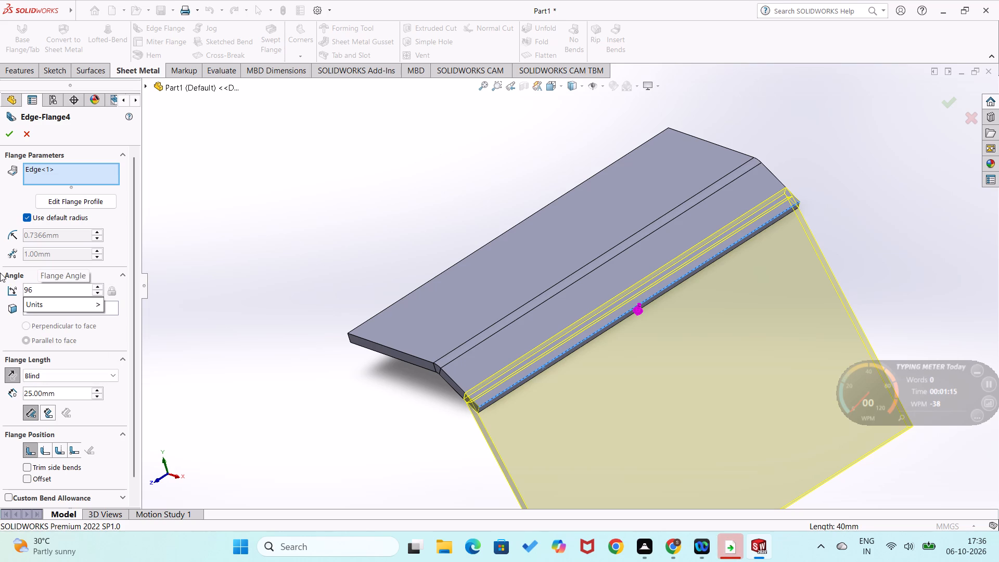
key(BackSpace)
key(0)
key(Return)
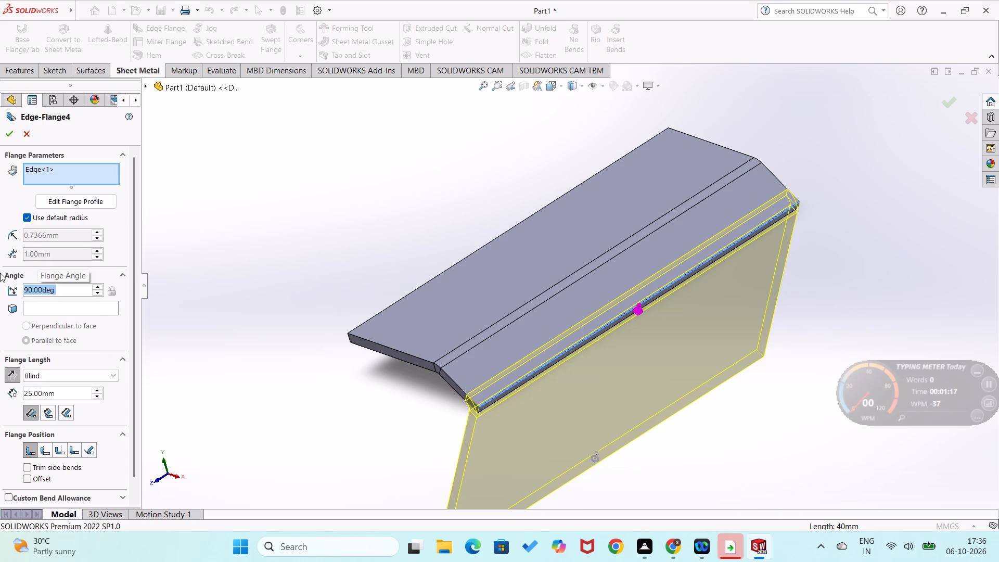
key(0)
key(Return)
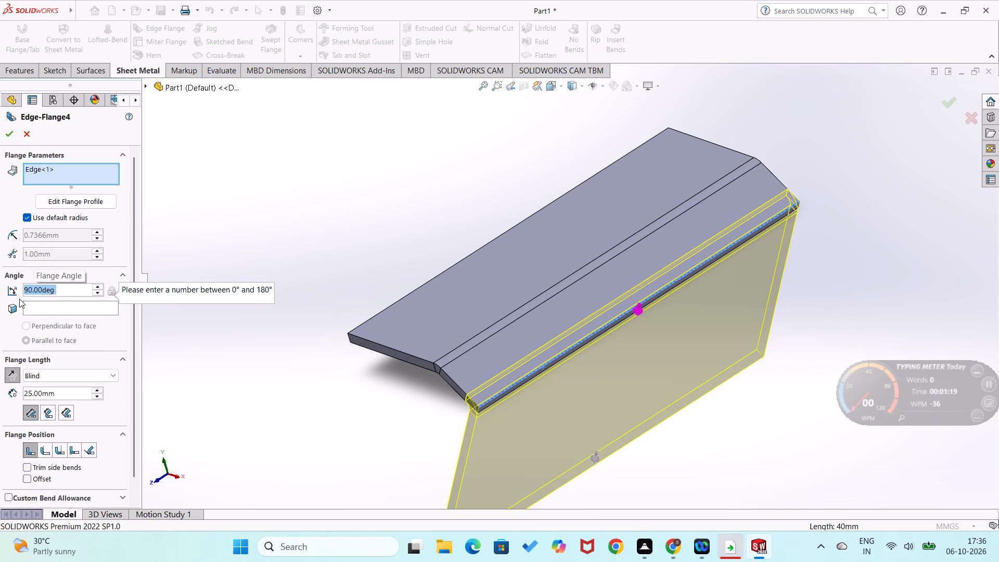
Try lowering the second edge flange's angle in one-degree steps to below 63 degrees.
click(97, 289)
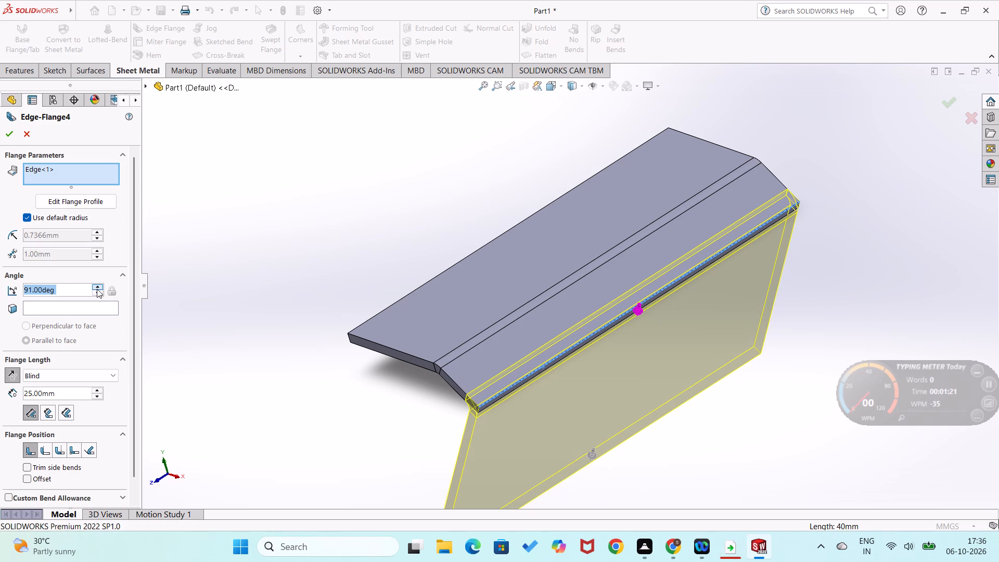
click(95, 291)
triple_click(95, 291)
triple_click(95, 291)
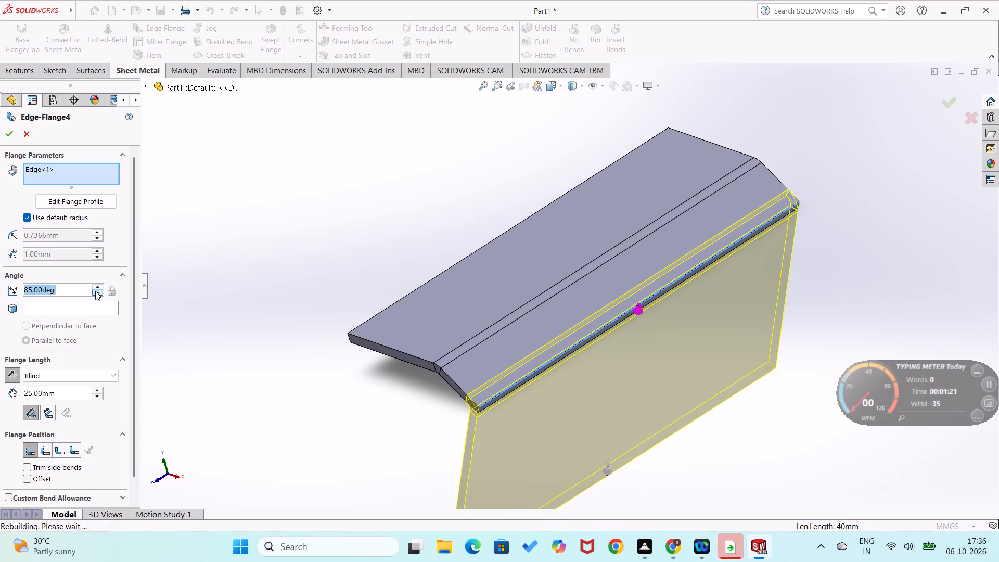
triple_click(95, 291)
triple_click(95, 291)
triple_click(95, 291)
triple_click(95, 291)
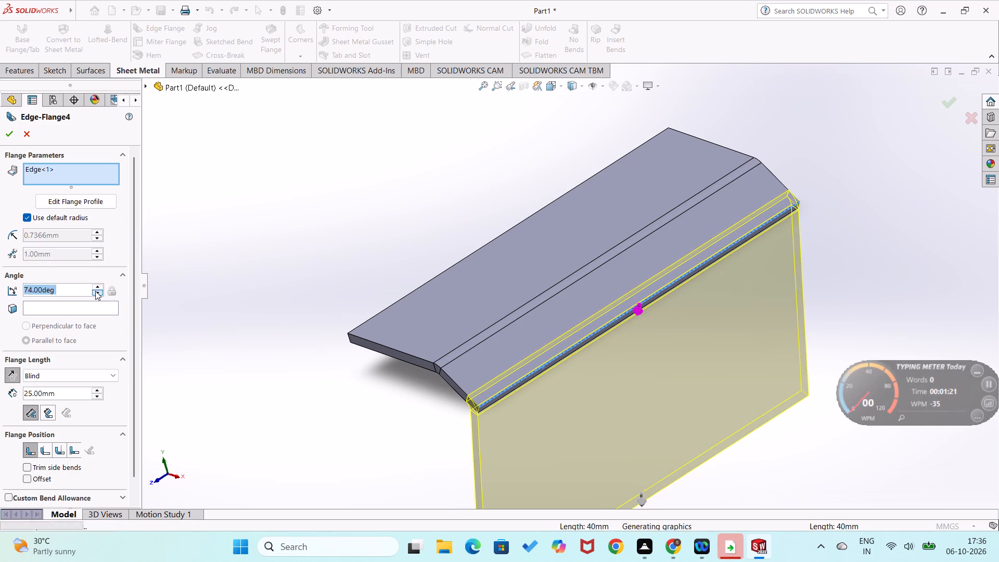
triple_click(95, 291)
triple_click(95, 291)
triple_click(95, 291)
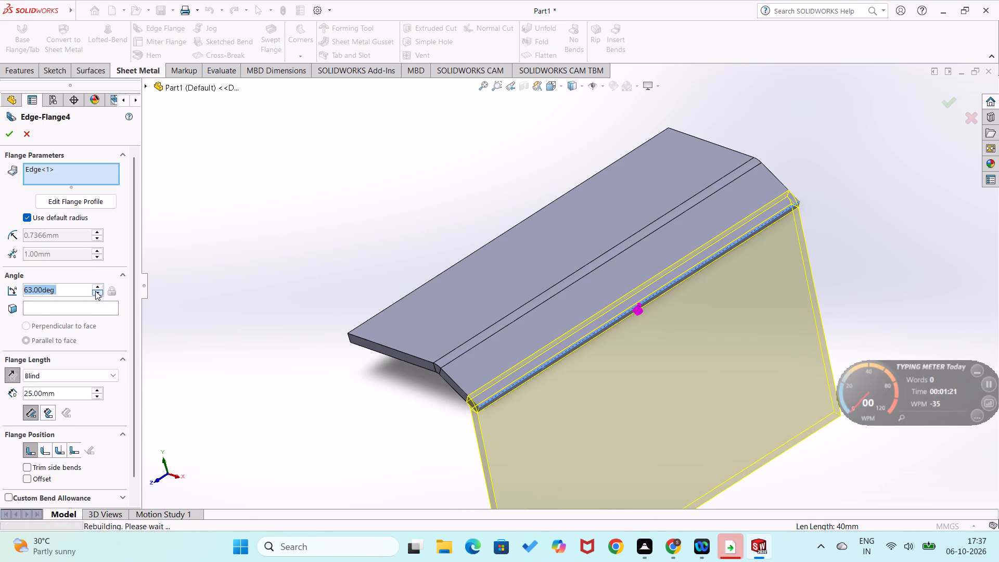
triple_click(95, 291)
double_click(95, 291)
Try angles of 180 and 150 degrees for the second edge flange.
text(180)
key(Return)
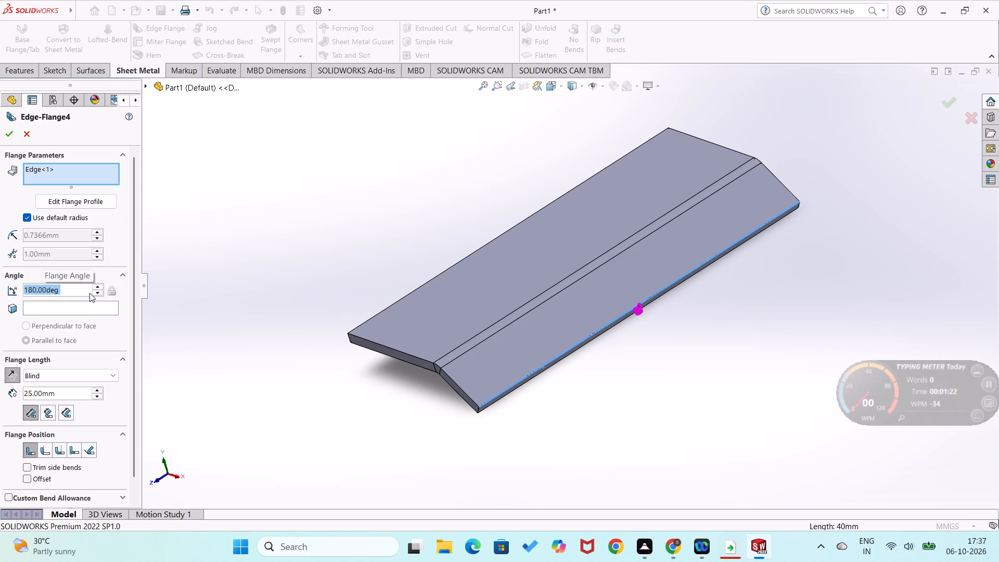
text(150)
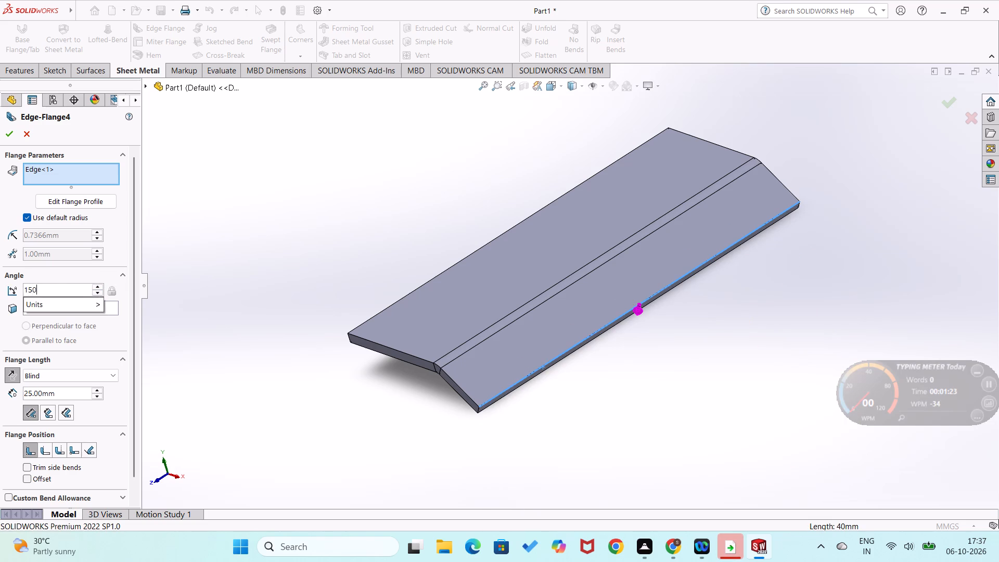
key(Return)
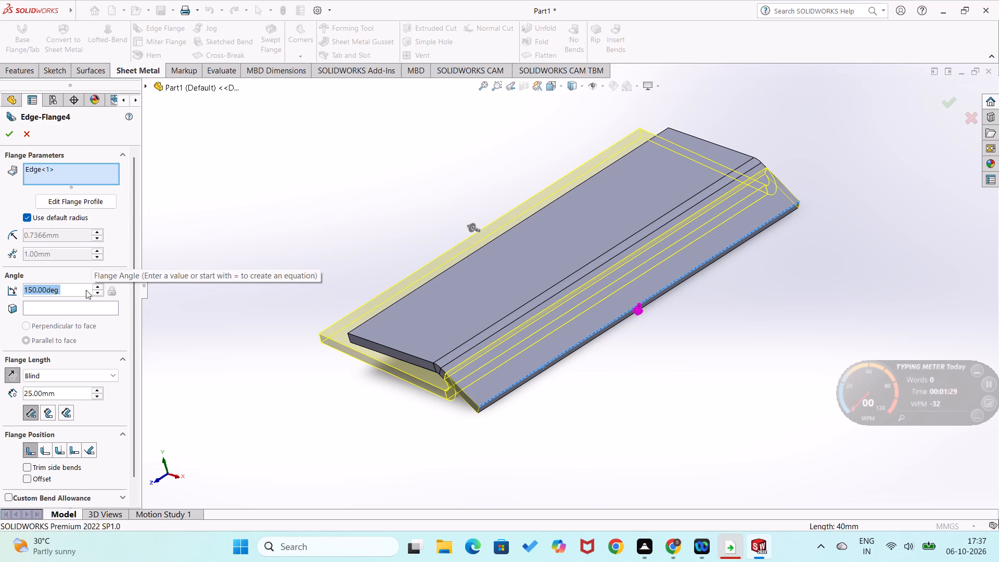
Set the second edge flange's angle to 90 degrees.
drag(86, 290, 51, 291)
text(90)
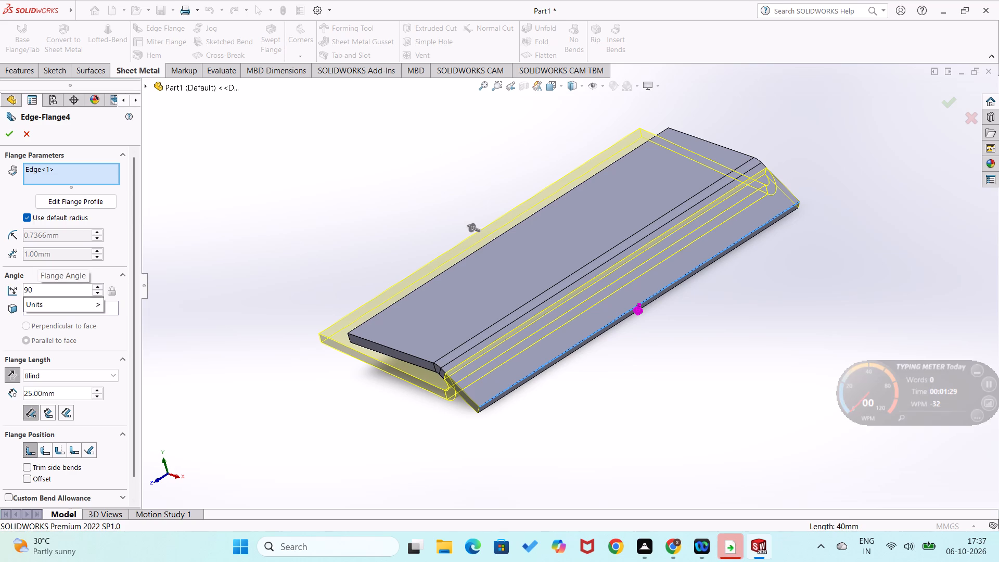
key(Return)
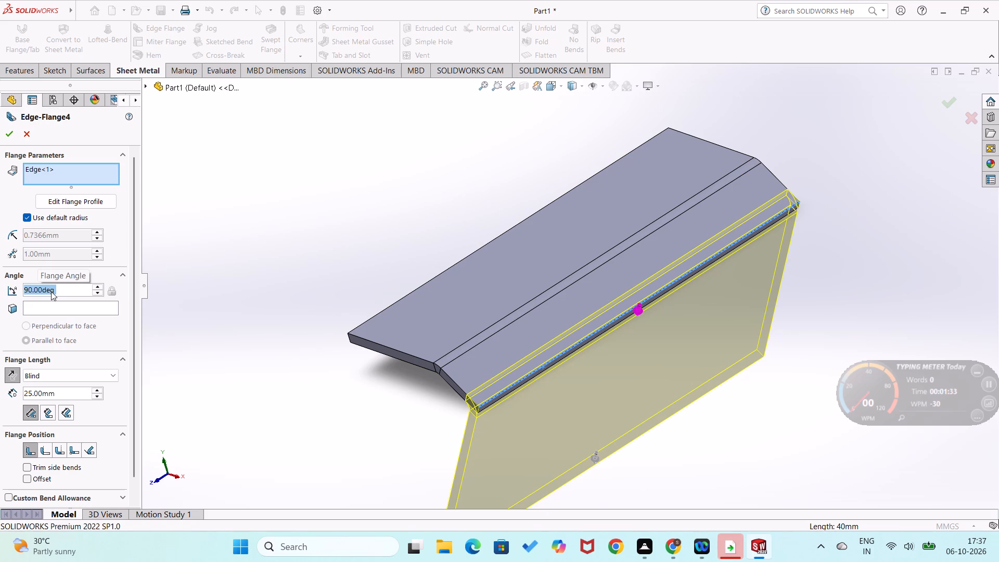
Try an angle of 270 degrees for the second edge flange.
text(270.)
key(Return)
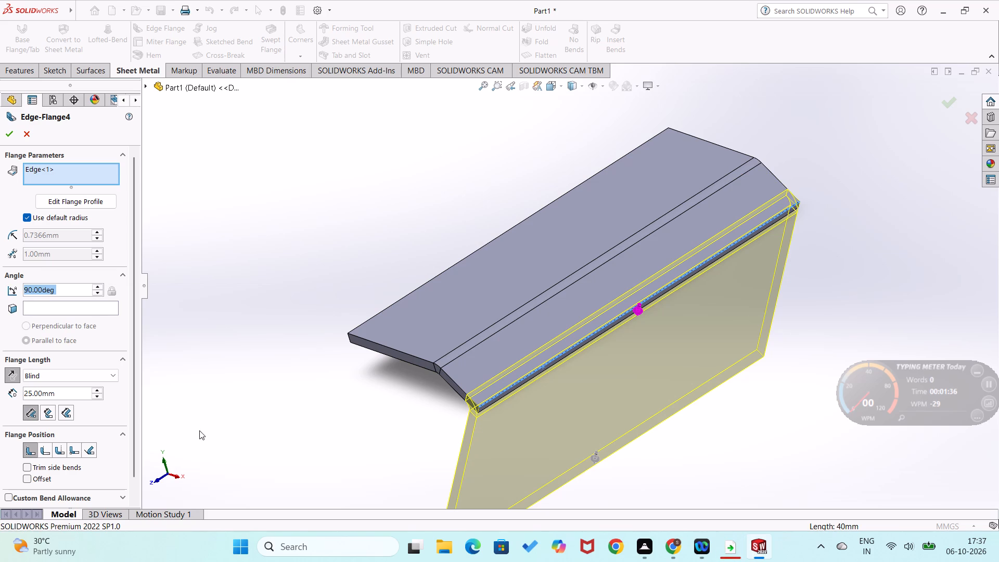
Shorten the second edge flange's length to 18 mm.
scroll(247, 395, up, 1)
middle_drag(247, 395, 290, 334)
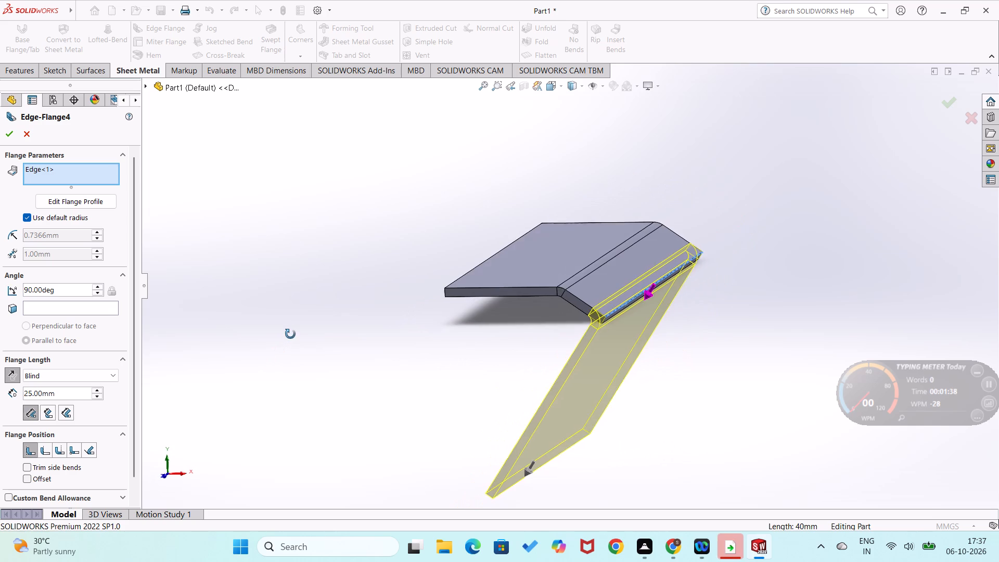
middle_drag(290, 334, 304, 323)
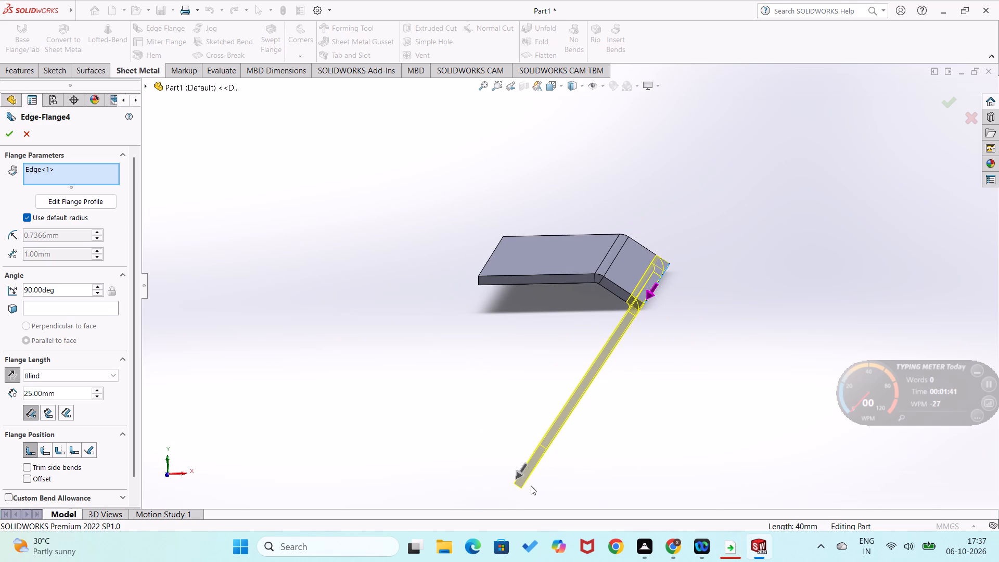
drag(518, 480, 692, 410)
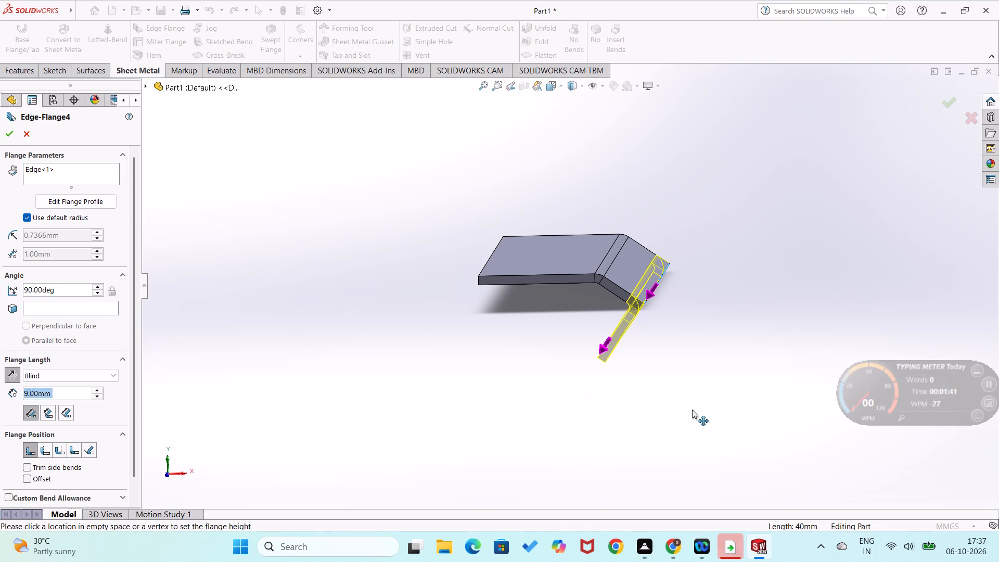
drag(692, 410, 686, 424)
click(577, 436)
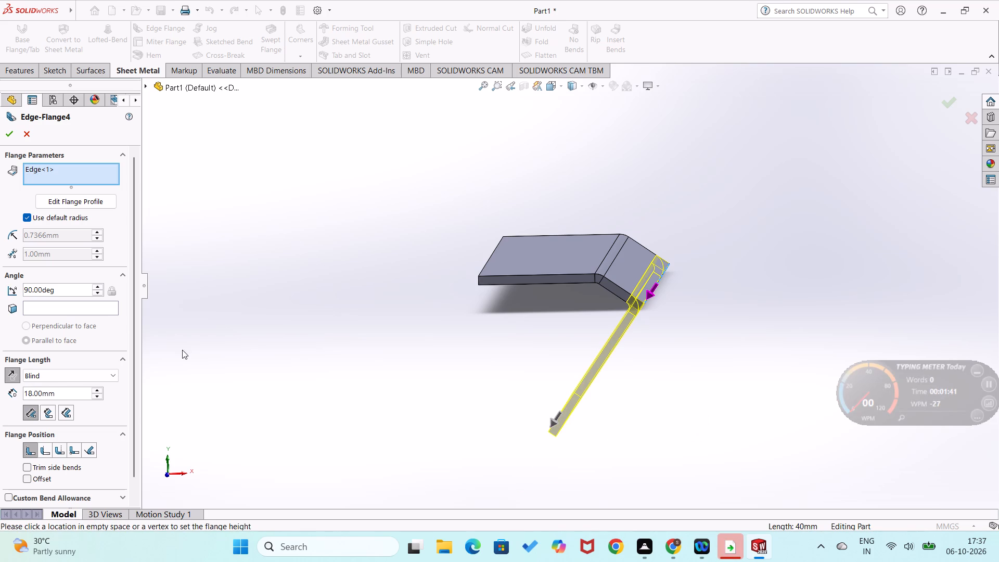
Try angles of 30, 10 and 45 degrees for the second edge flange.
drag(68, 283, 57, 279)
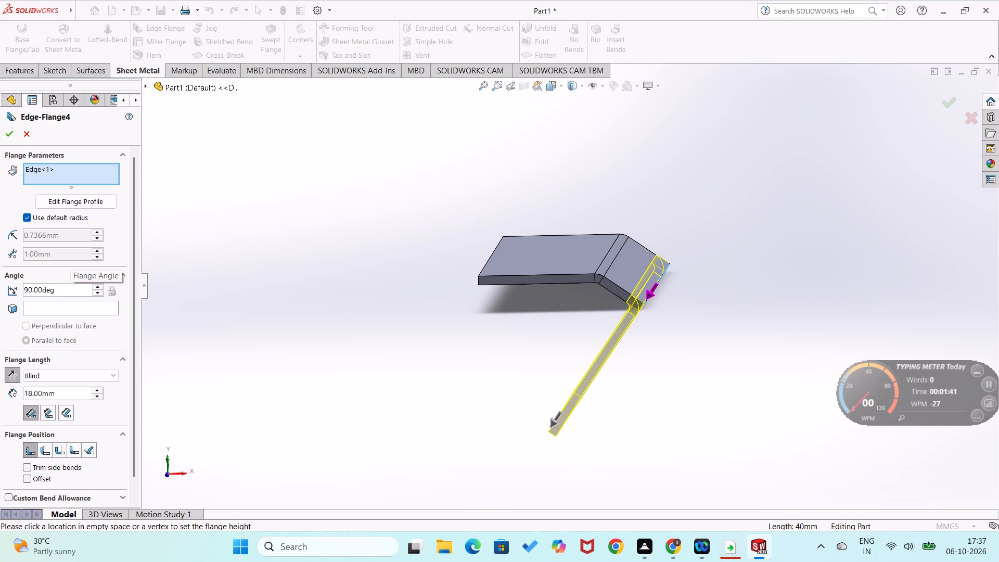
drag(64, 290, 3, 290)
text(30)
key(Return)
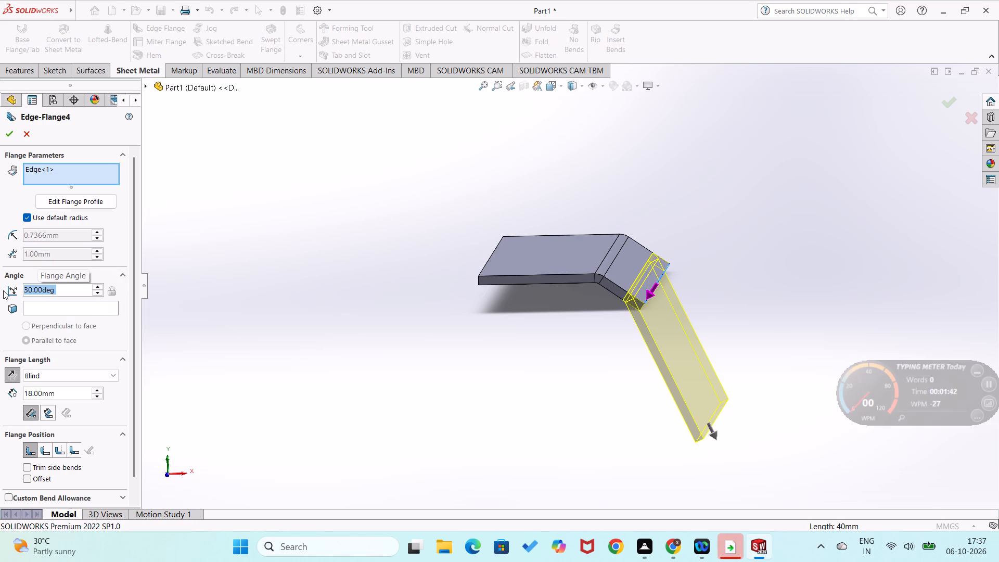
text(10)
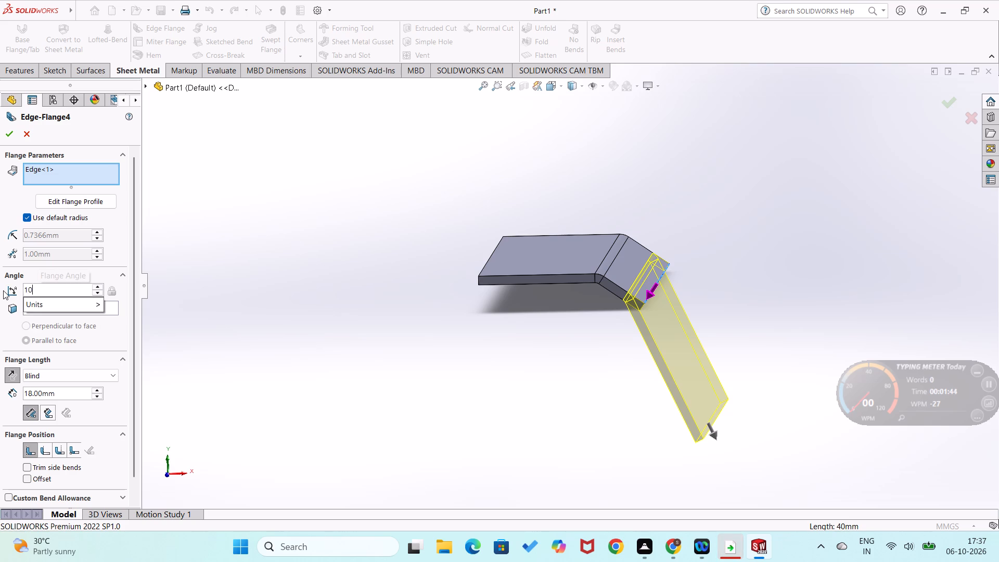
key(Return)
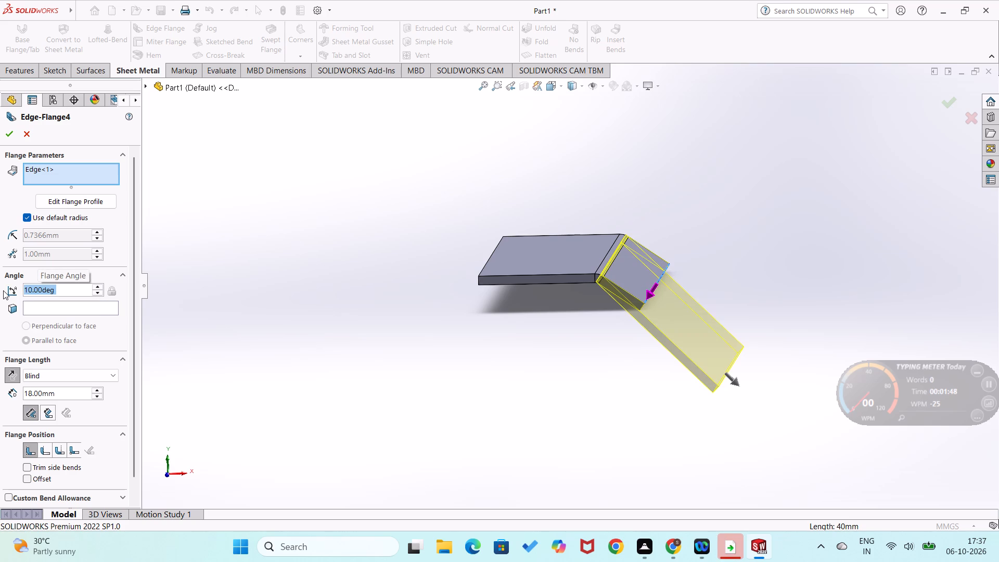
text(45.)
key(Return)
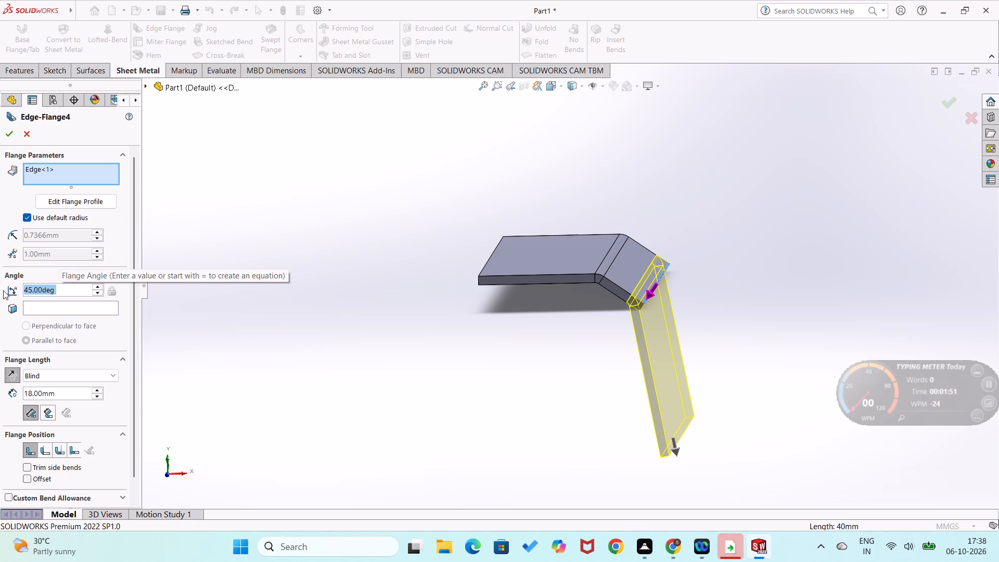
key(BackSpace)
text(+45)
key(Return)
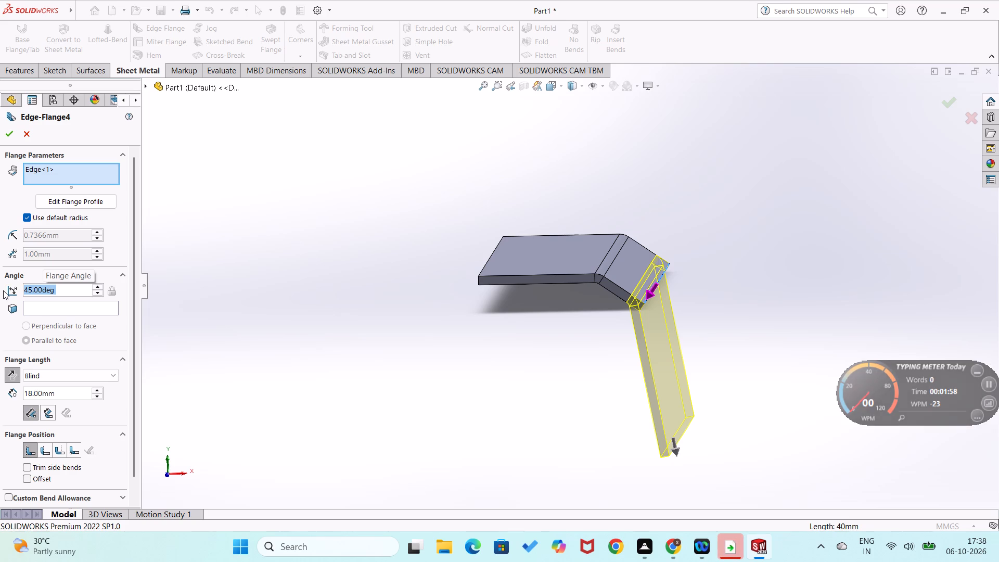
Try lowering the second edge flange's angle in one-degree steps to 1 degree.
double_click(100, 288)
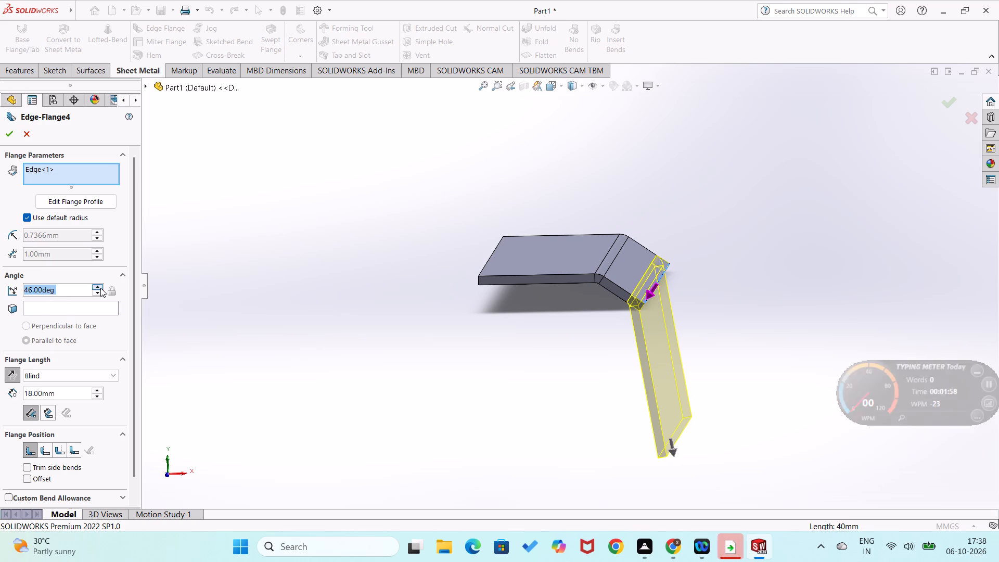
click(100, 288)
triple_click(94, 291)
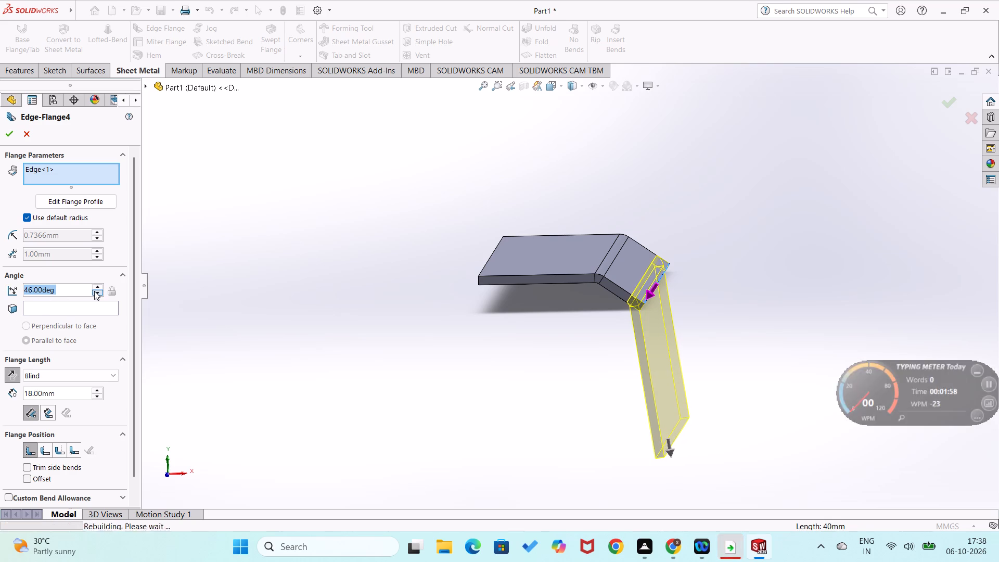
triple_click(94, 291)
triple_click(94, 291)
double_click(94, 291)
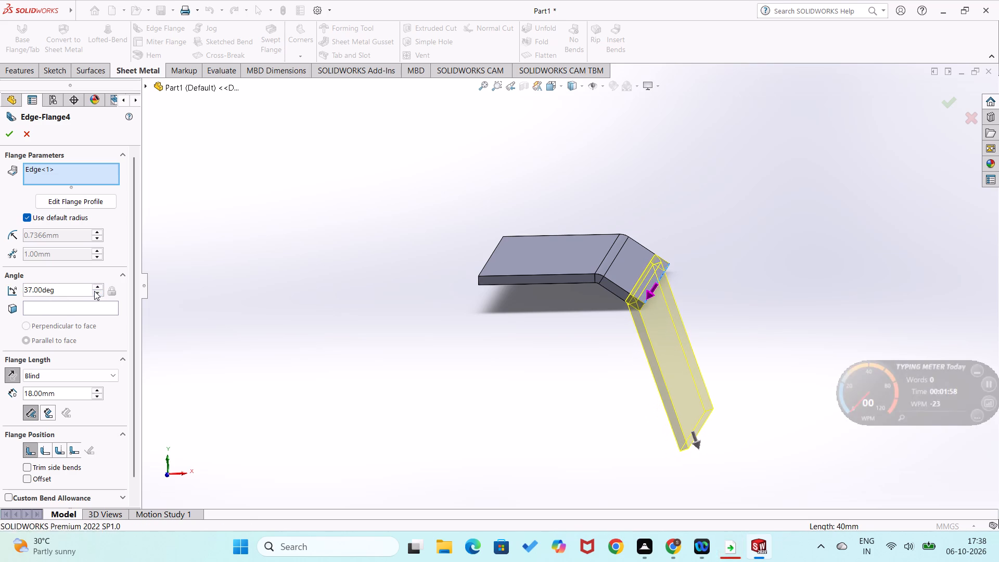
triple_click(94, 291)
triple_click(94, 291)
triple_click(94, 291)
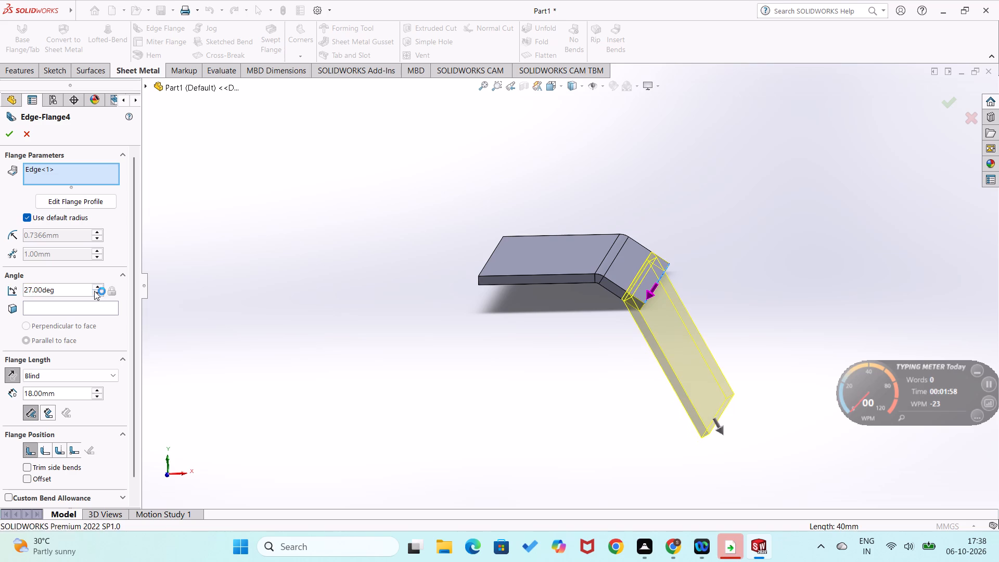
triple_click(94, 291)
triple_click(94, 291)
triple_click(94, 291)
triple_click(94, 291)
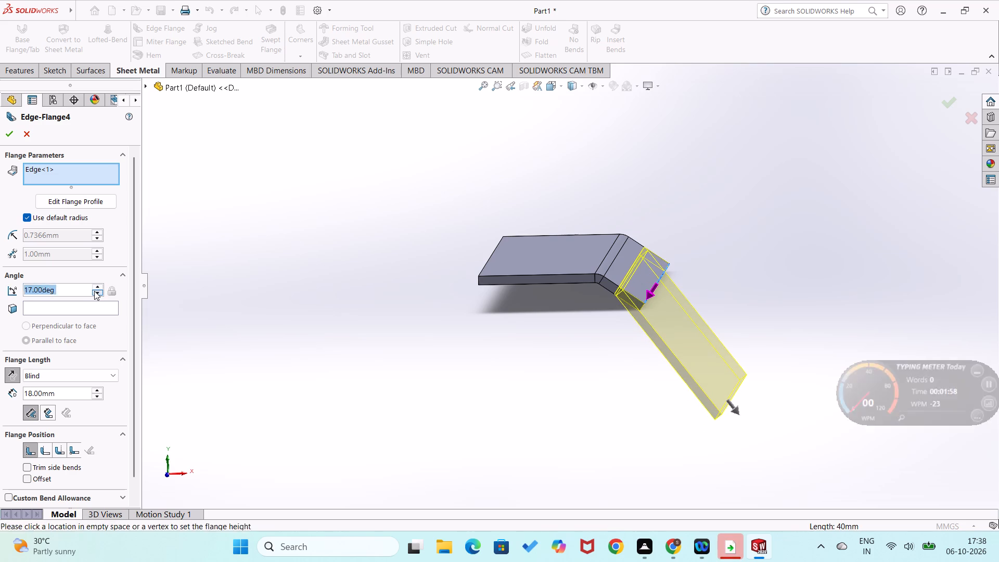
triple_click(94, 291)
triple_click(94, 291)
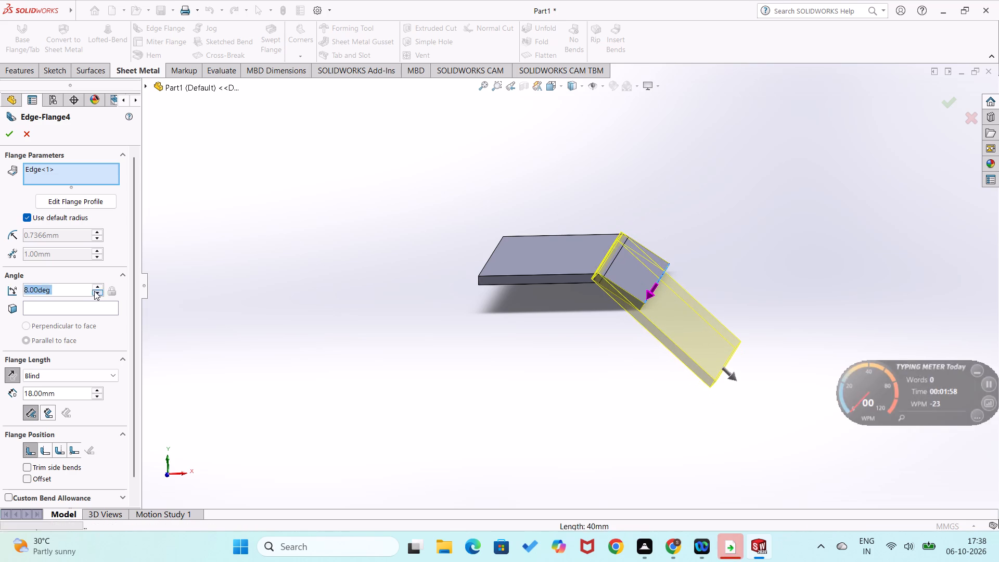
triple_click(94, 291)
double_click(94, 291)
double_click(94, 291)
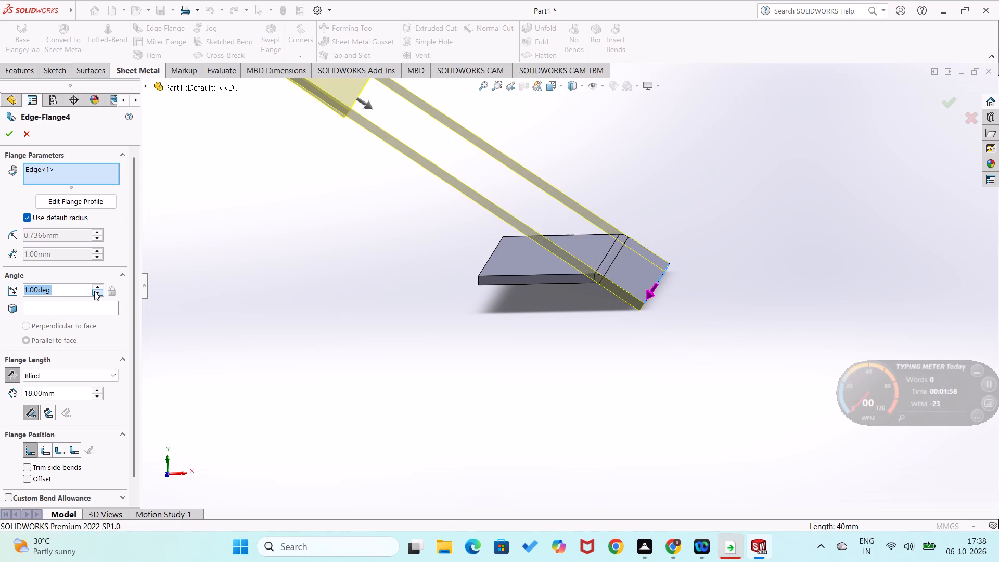
Discard the second edge flange and undo the sloped 6 mm edge flange on the base flange.
middle_drag(271, 427, 291, 414)
scroll(271, 427, up, 1)
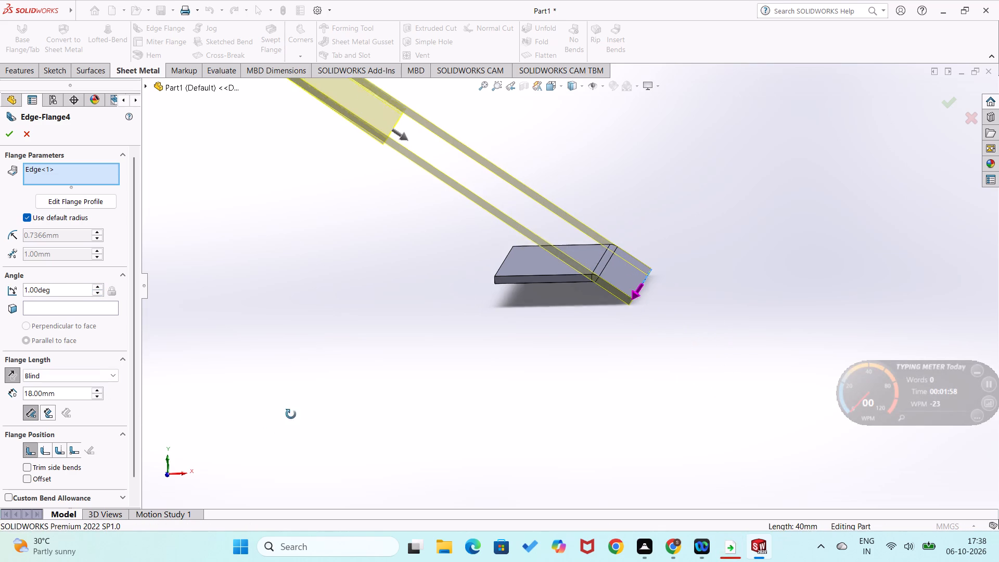
middle_drag(291, 414, 284, 419)
key(ctrl+z)
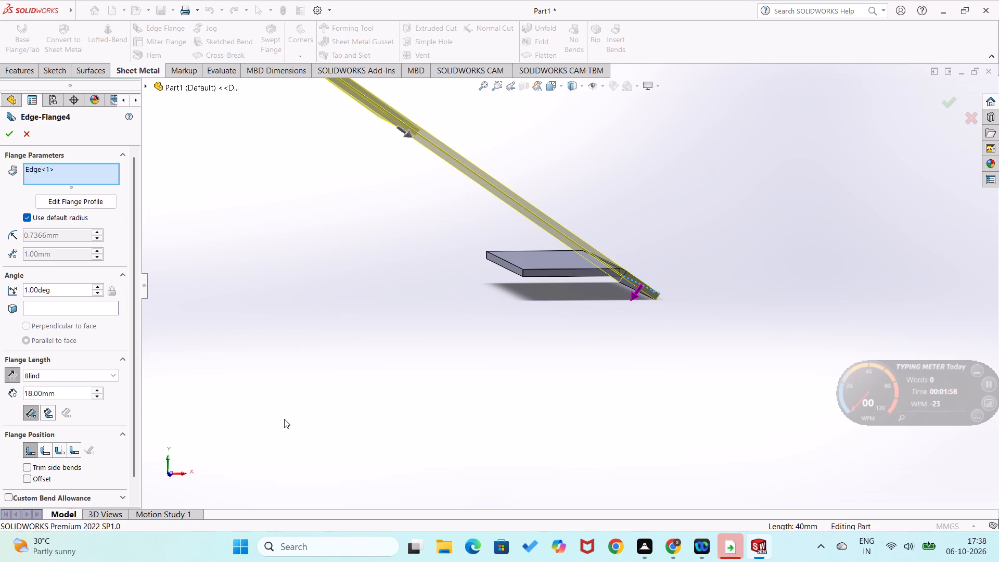
key(ctrl+z)
key(ctrl+z)
key(Escape)
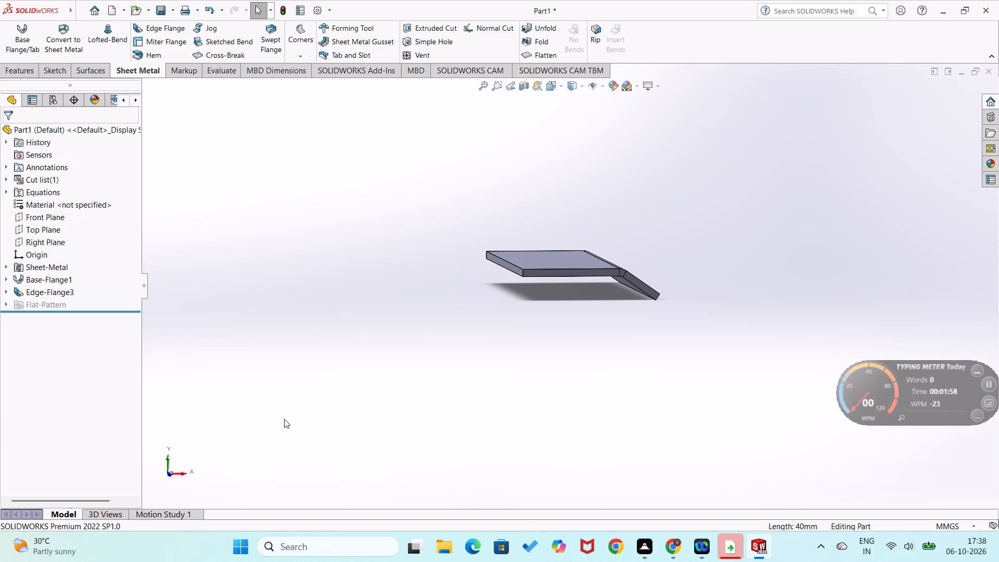
key(ctrl+z)
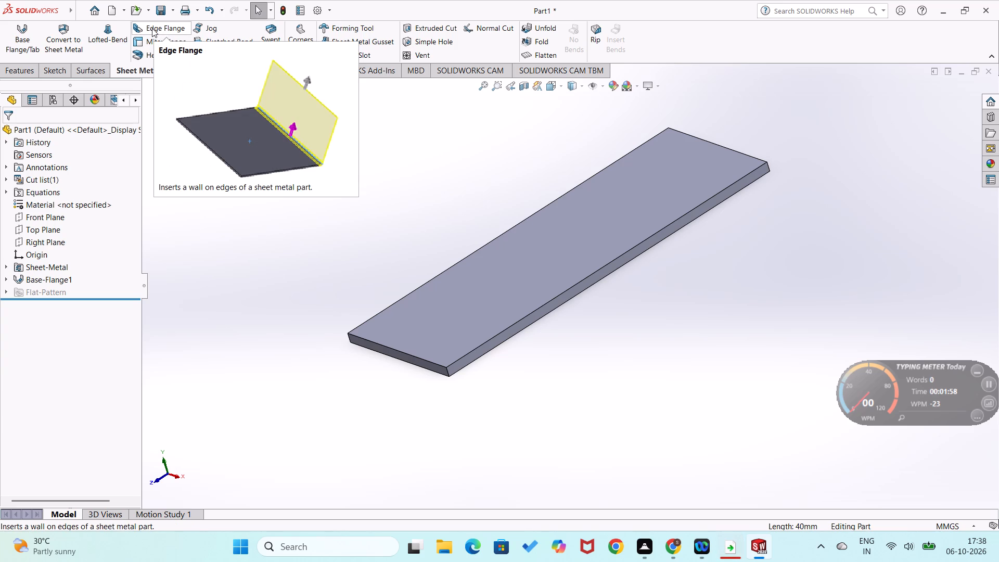
Start a downward edge flange about 13.74 mm long on the lower long edge of the base flange.
click(152, 28)
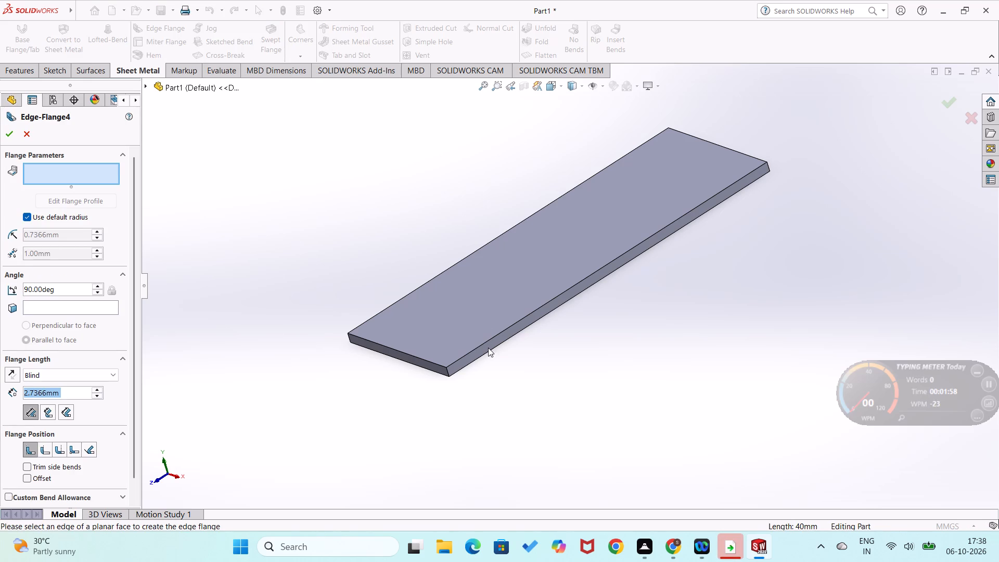
click(488, 353)
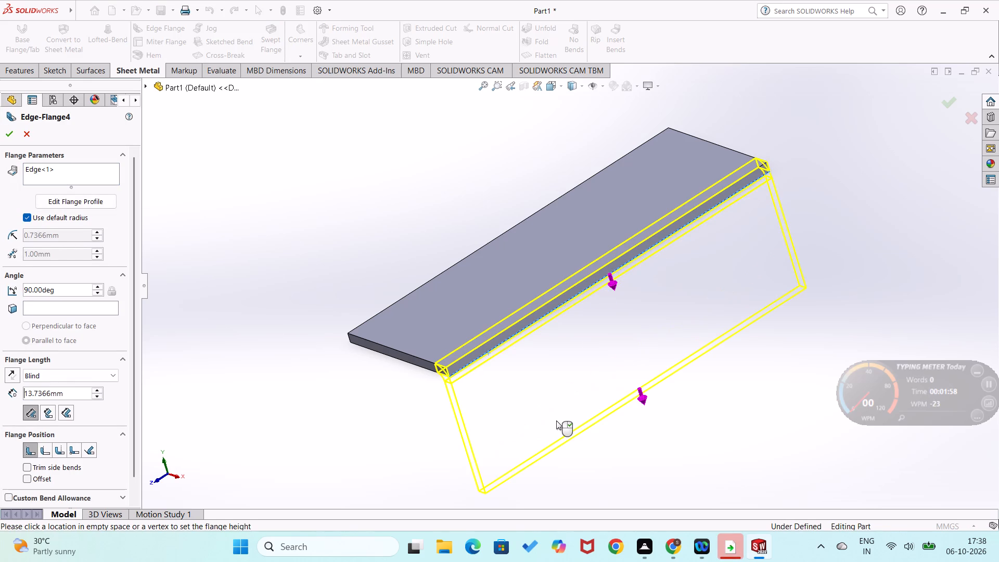
click(556, 420)
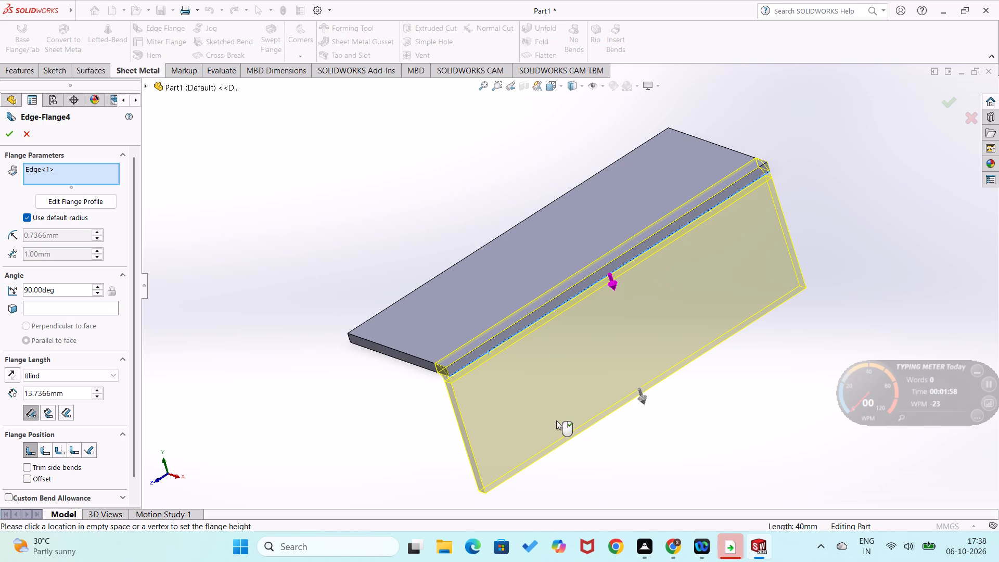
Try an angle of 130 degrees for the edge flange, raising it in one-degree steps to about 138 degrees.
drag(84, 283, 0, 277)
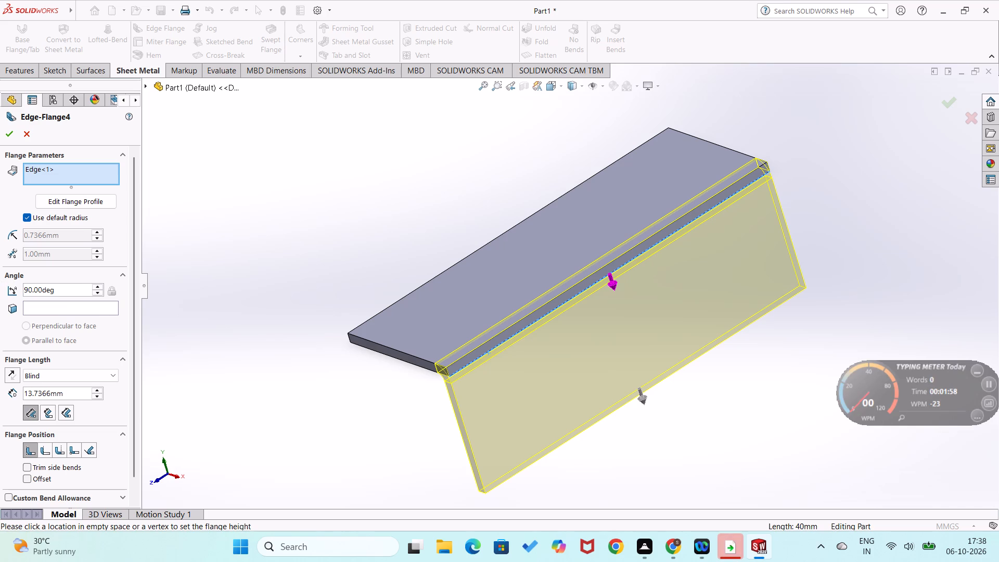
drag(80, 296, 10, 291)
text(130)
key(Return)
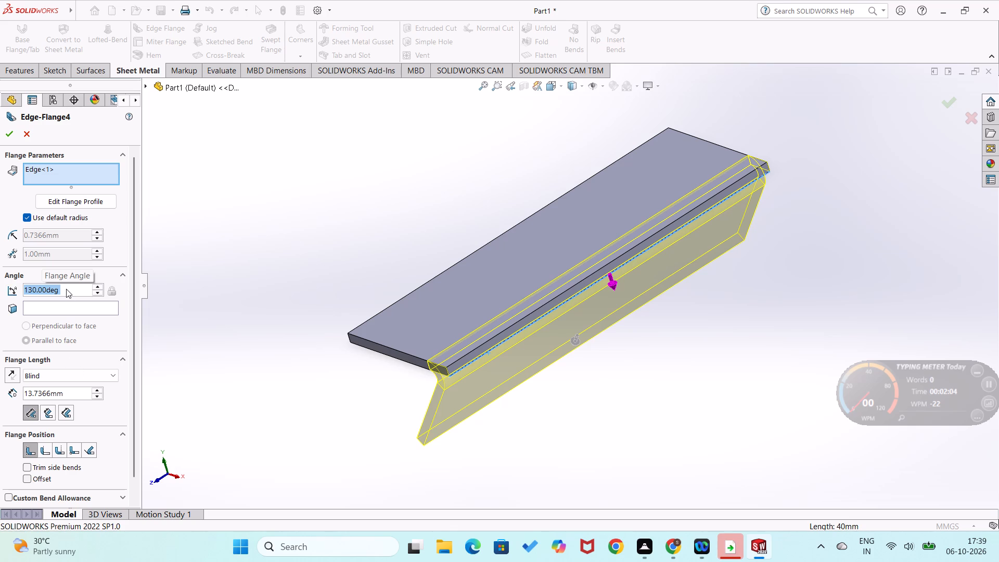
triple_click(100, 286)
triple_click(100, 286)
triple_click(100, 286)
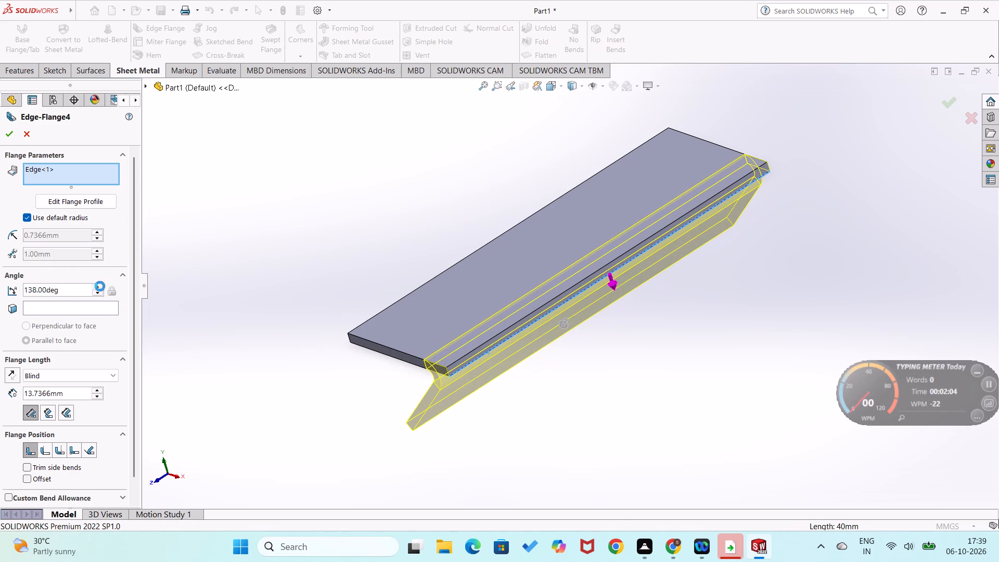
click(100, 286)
Lower the edge flange's angle in one-degree steps to 32 degrees, and raise it back to 39 degrees.
triple_click(97, 295)
triple_click(97, 295)
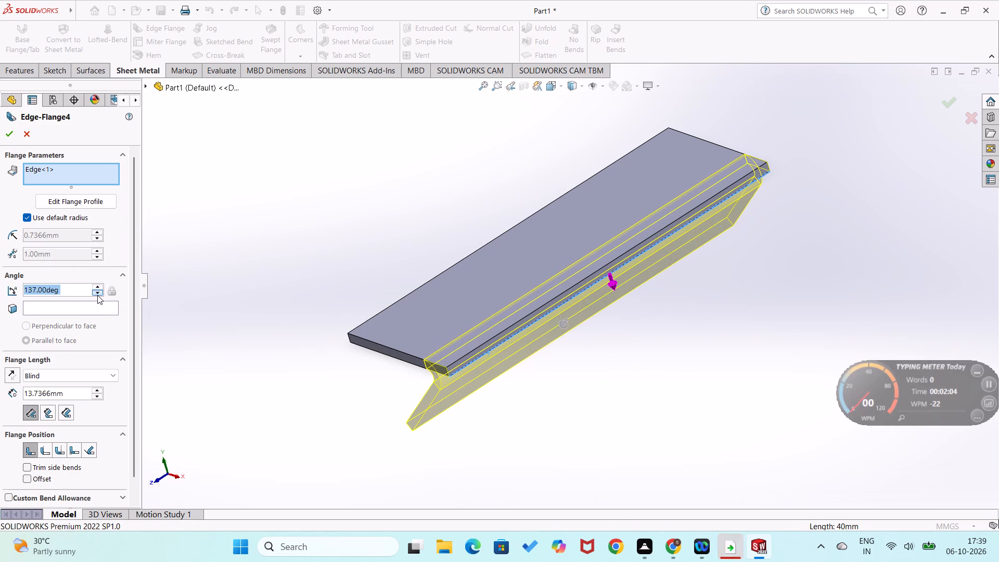
triple_click(97, 295)
triple_click(97, 295)
triple_click(97, 295)
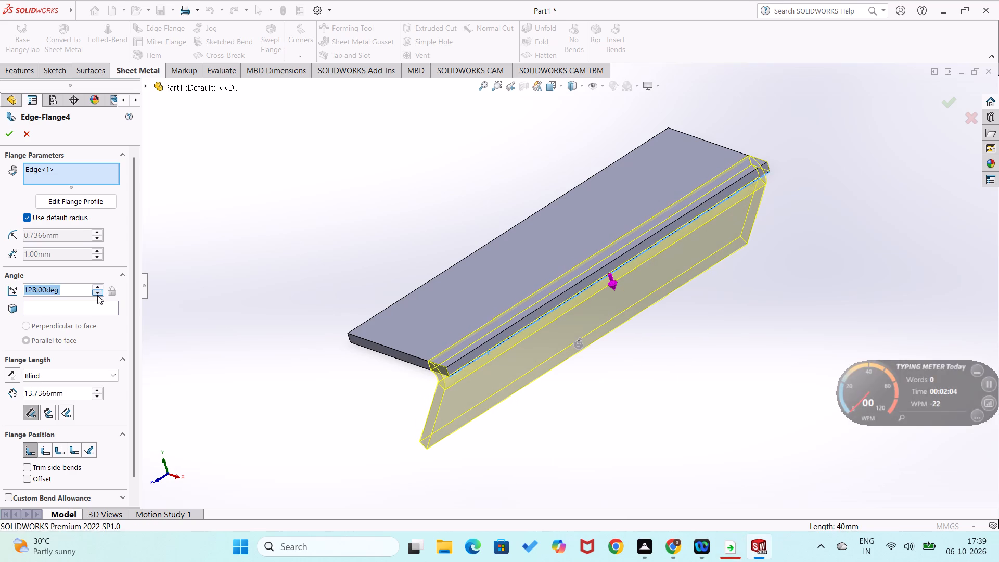
triple_click(97, 295)
triple_click(97, 295)
triple_click(97, 295)
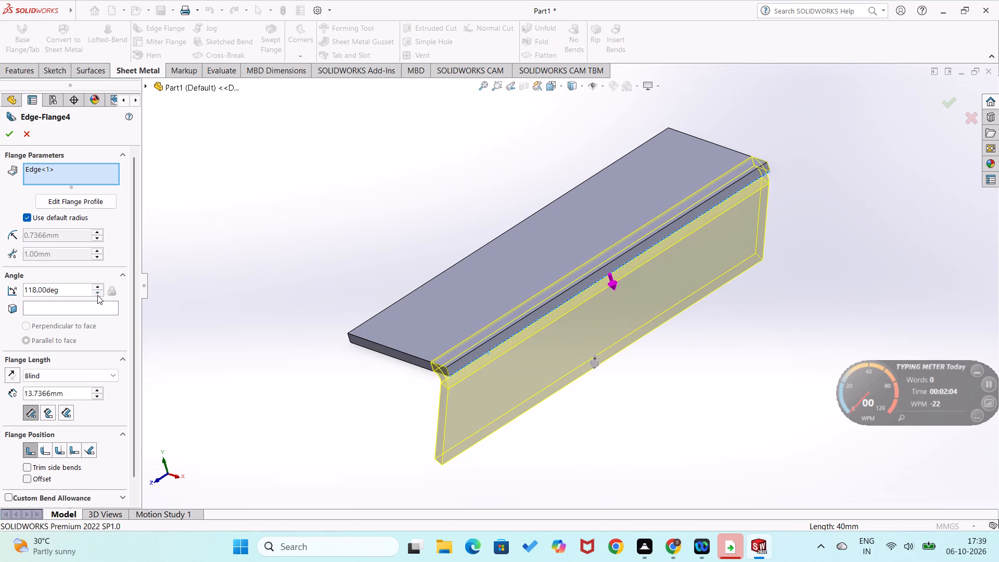
triple_click(97, 295)
triple_click(97, 295)
triple_click(97, 295)
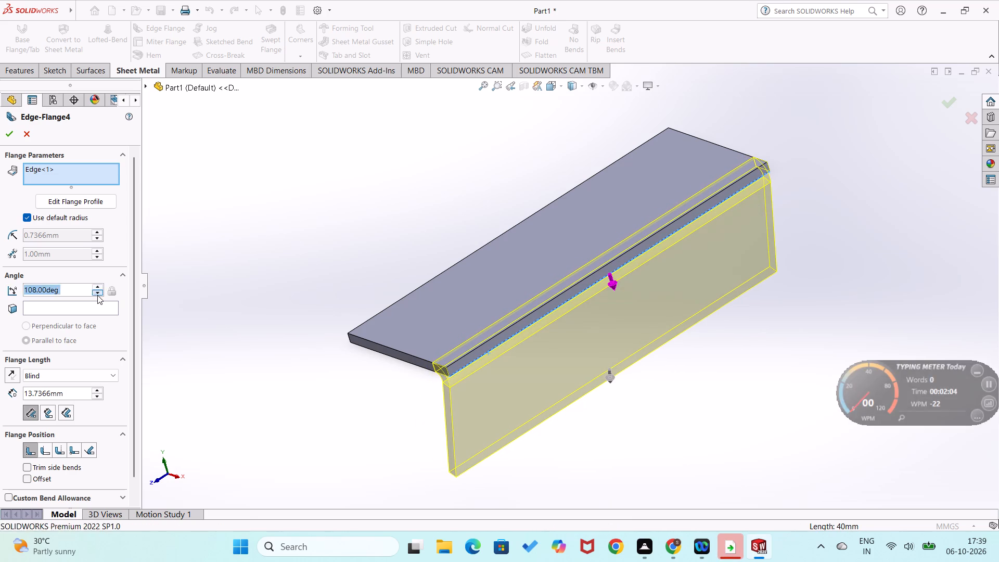
triple_click(97, 295)
triple_click(97, 295)
click(97, 295)
triple_click(97, 295)
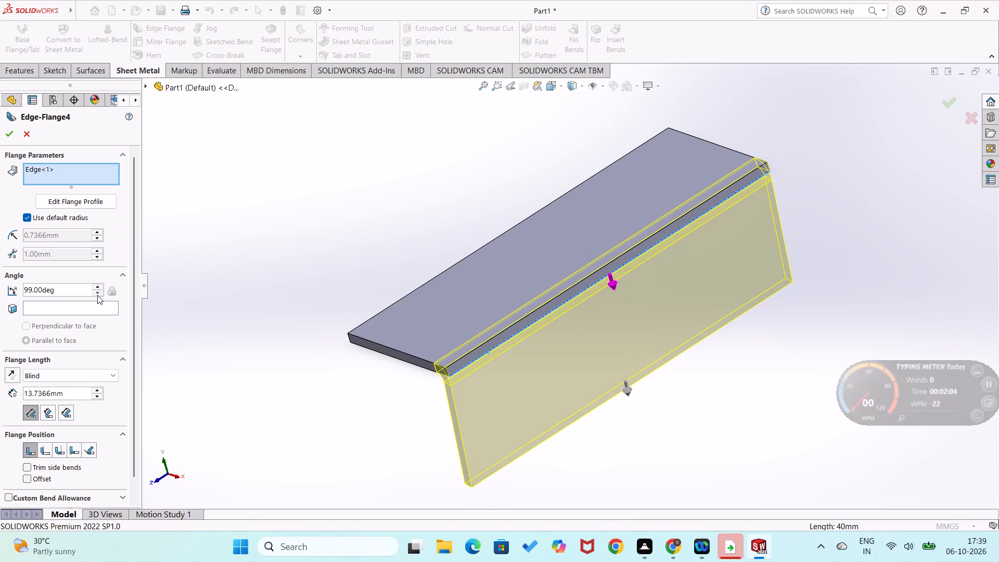
triple_click(97, 295)
triple_click(97, 295)
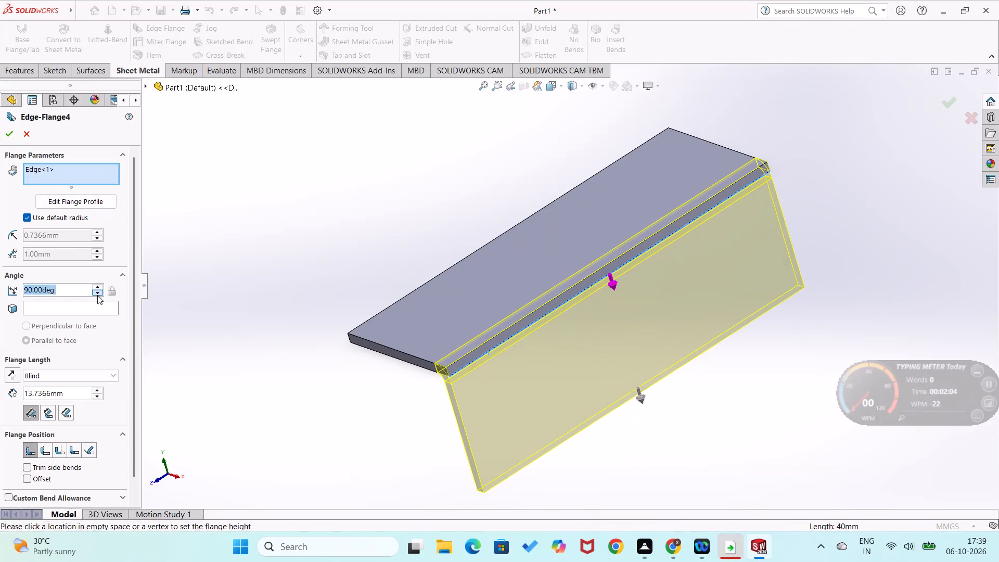
triple_click(97, 295)
triple_click(97, 295)
triple_click(97, 295)
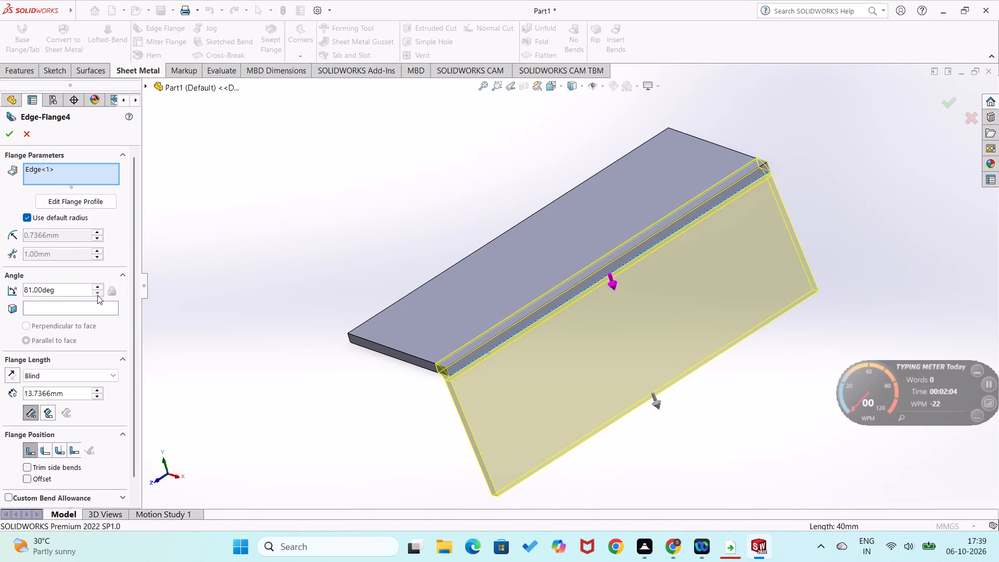
triple_click(97, 295)
triple_click(97, 295)
triple_click(97, 295)
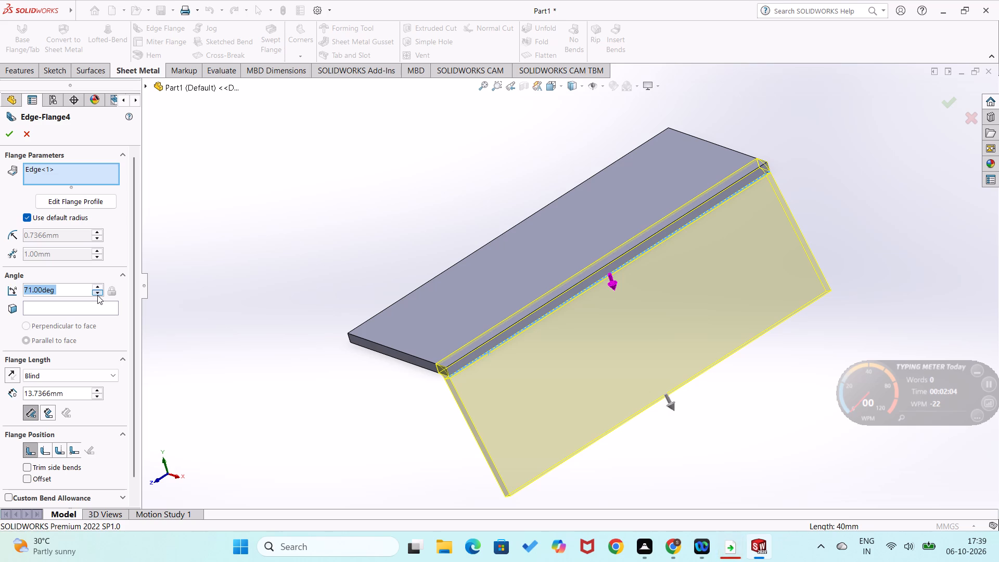
triple_click(97, 295)
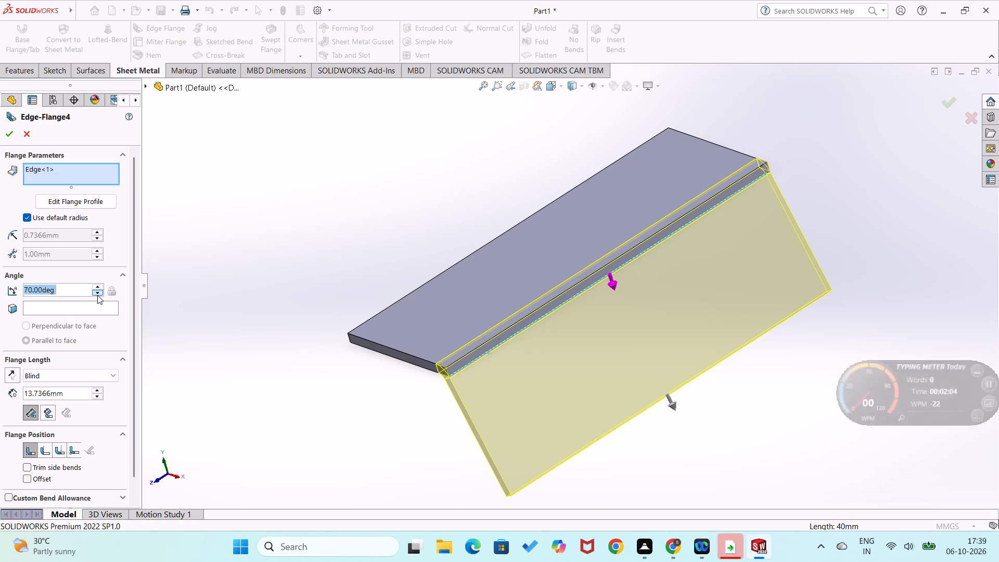
triple_click(97, 295)
triple_click(97, 295)
triple_click(97, 295)
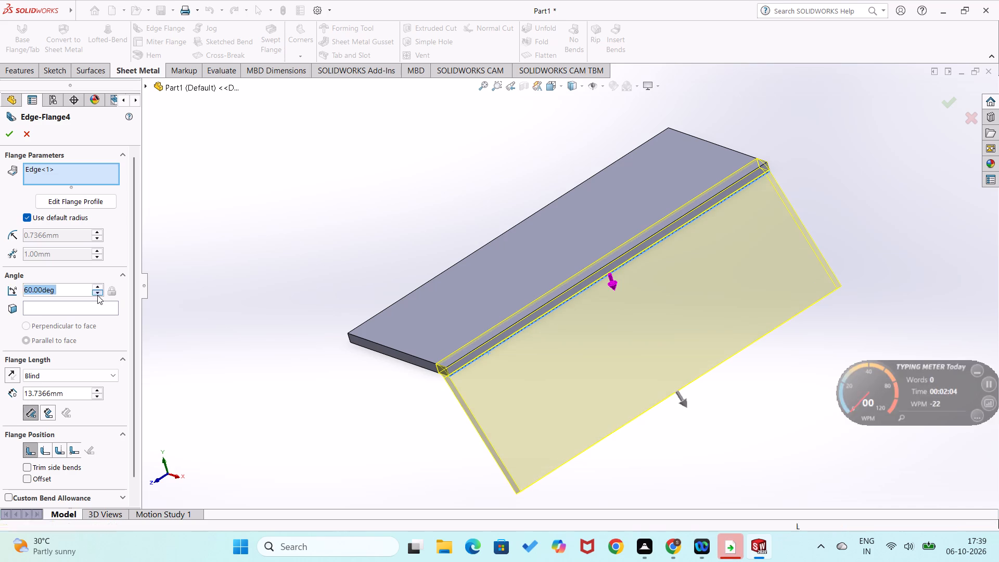
triple_click(97, 295)
triple_click(97, 295)
click(97, 295)
triple_click(97, 295)
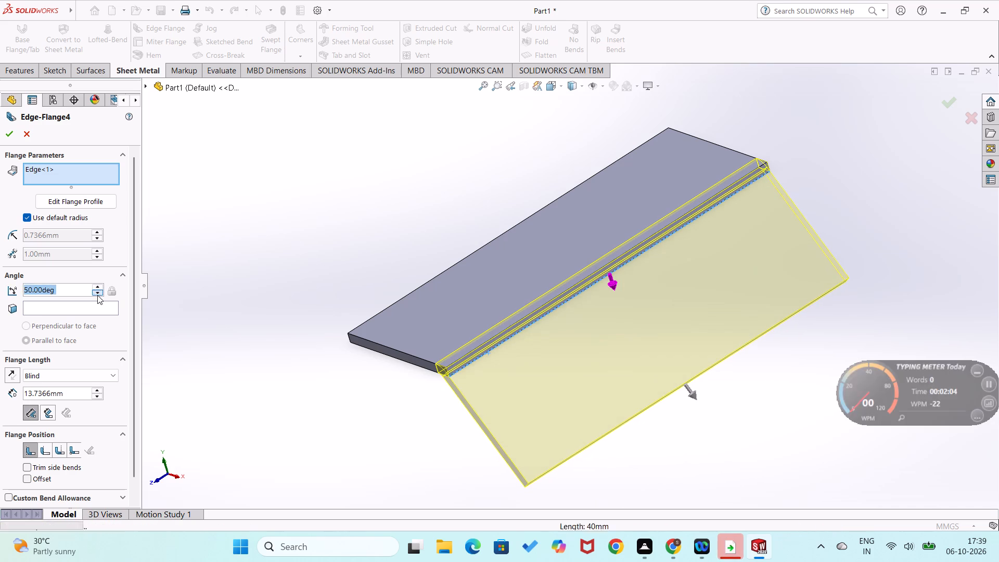
double_click(97, 295)
click(97, 295)
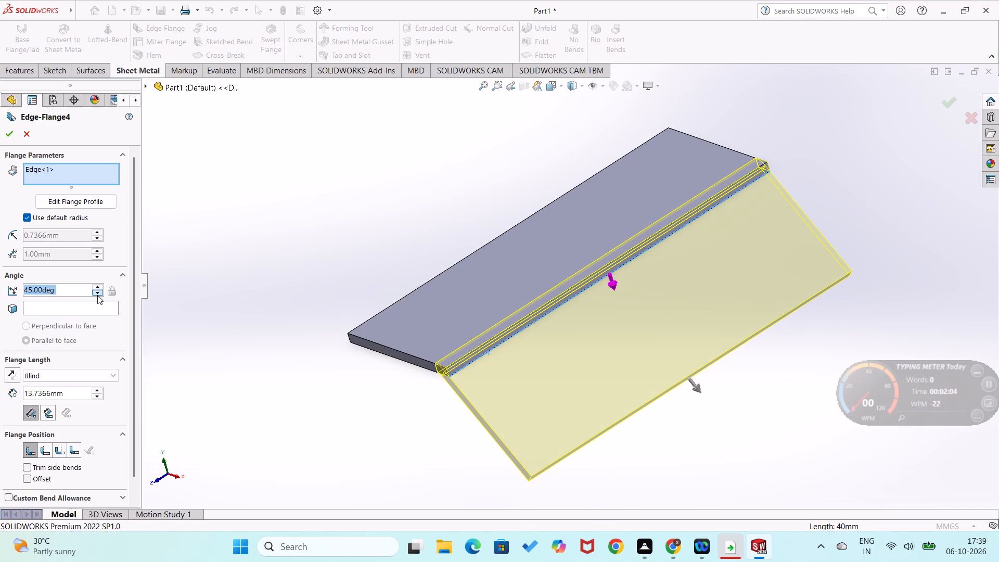
triple_click(97, 295)
click(97, 295)
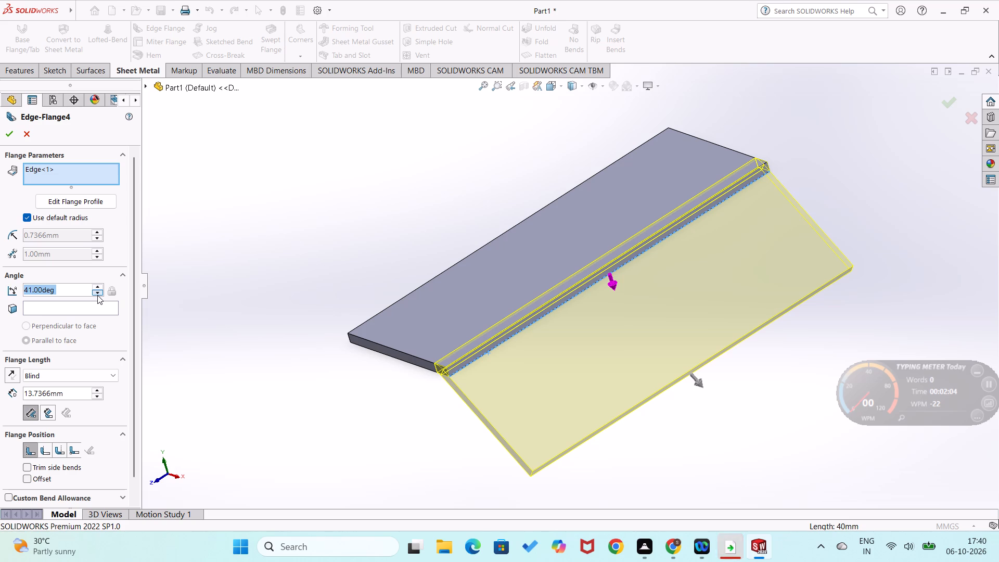
triple_click(97, 295)
triple_click(97, 295)
double_click(97, 295)
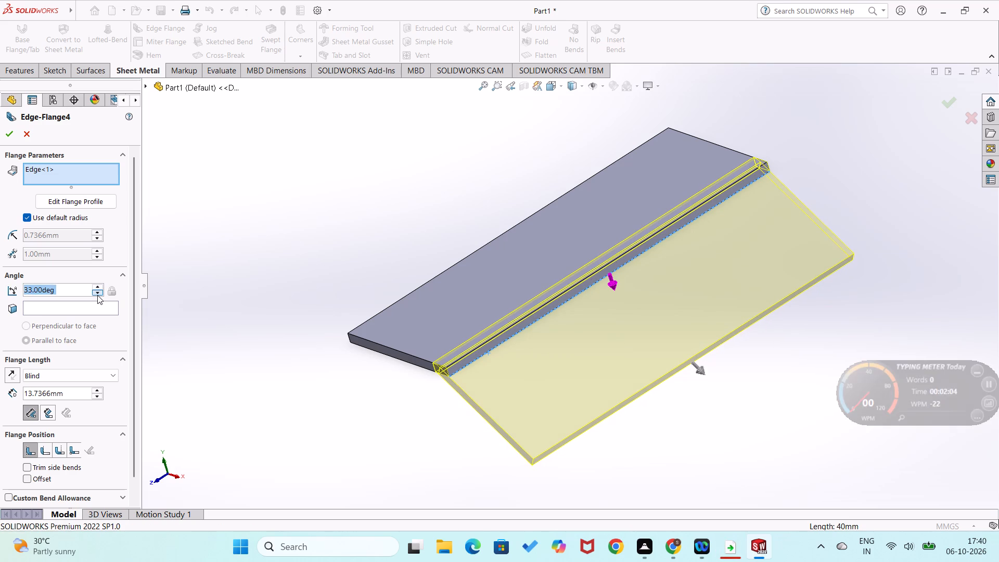
click(97, 295)
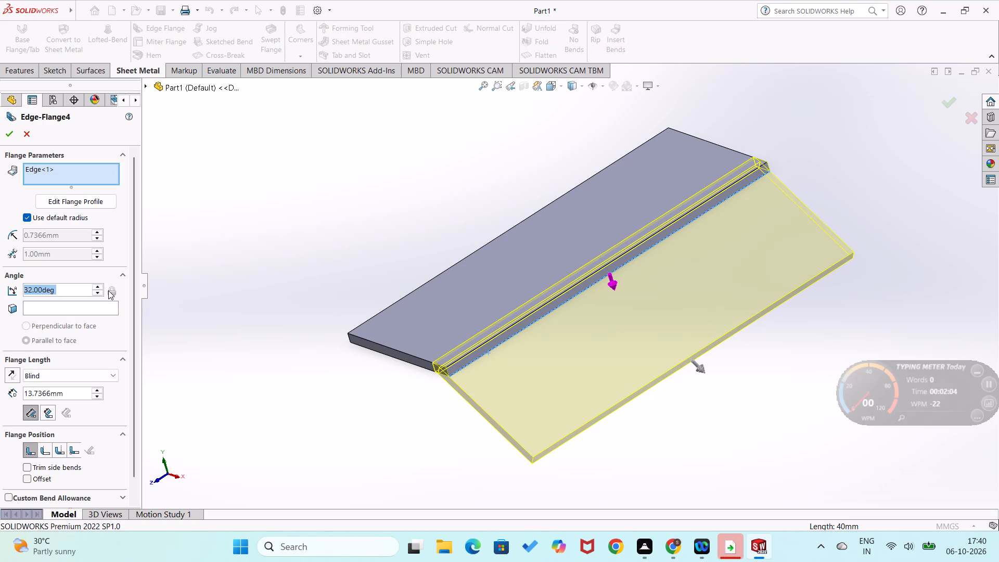
triple_click(98, 288)
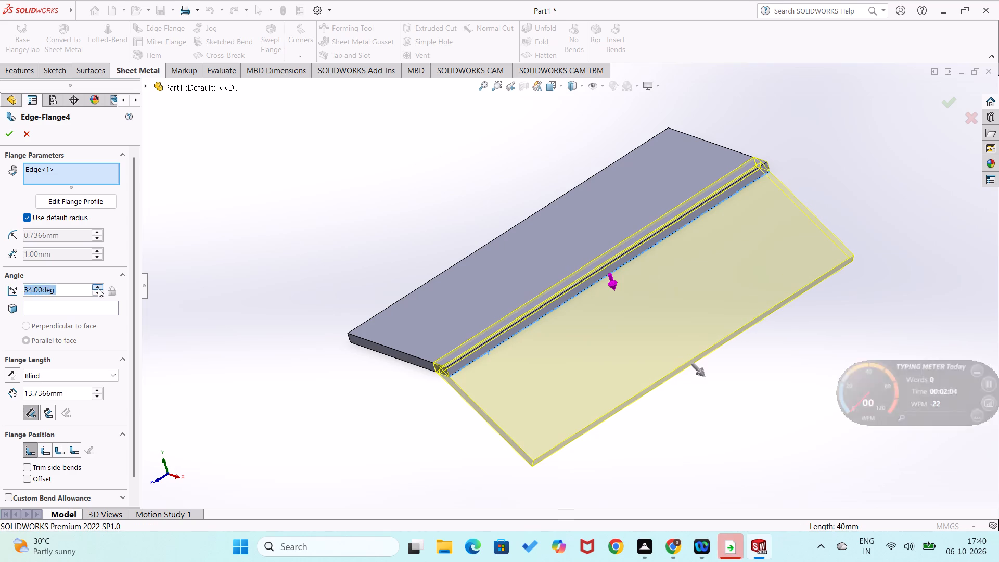
triple_click(98, 288)
click(98, 288)
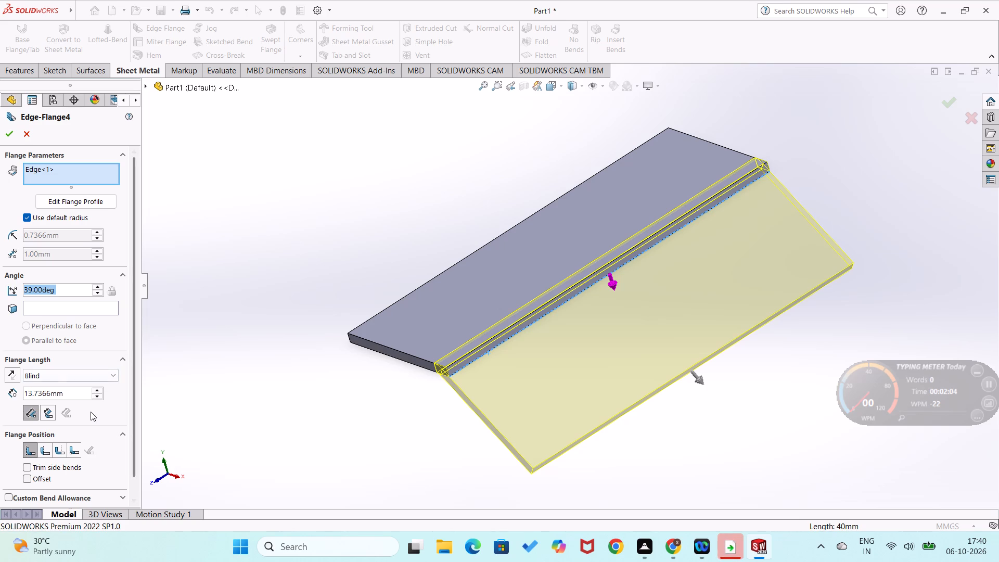
Set the edge flange's length to 6 mm and complete the flange.
scroll(91, 412, up, 2)
scroll(80, 428, down, 3)
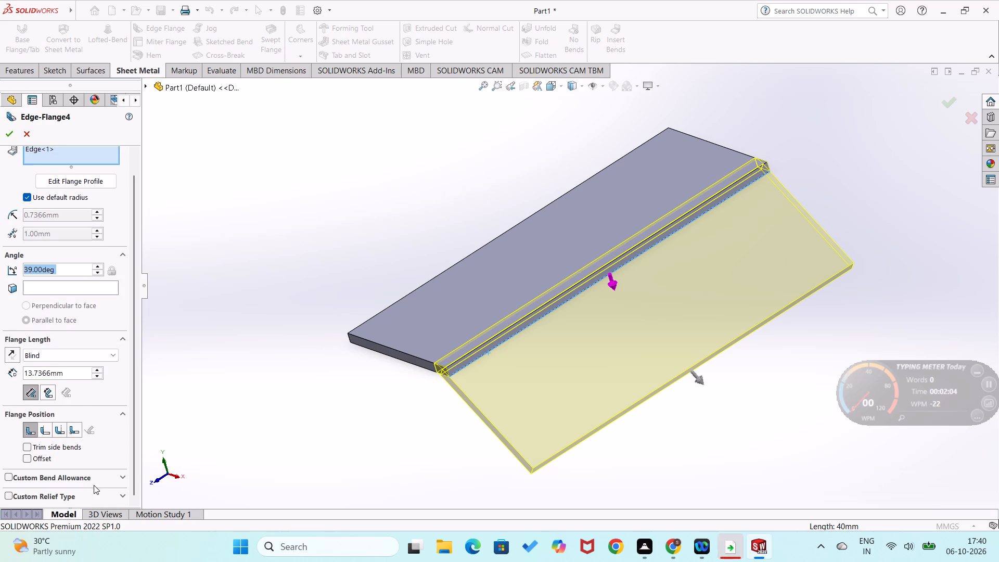
scroll(99, 486, down, 4)
drag(77, 375, 0, 381)
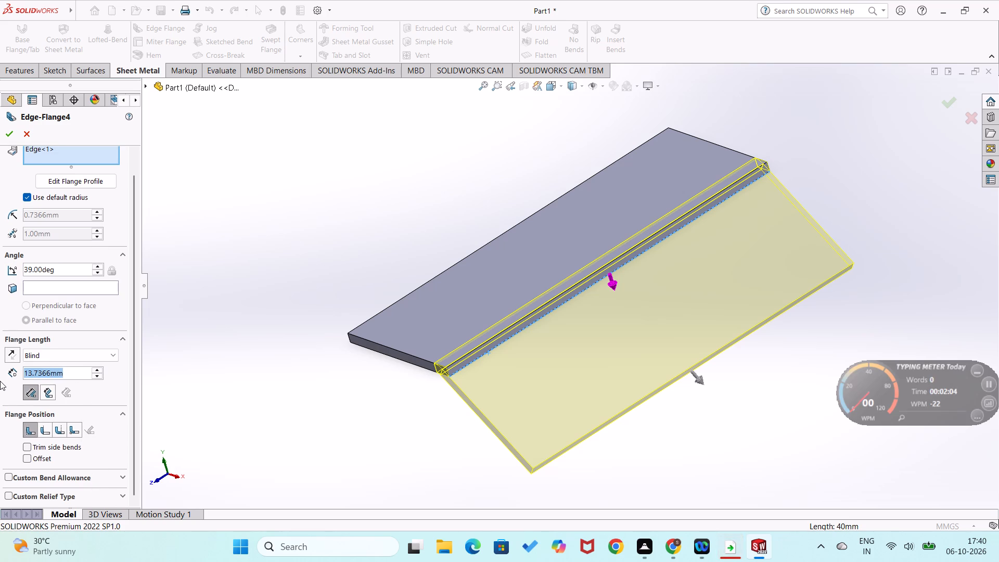
key(6)
key(Return)
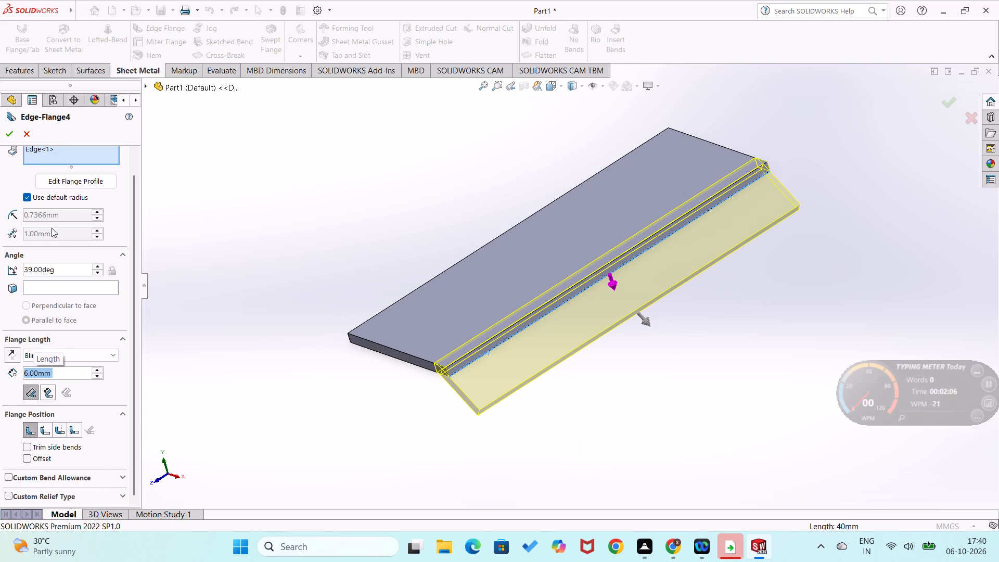
click(5, 130)
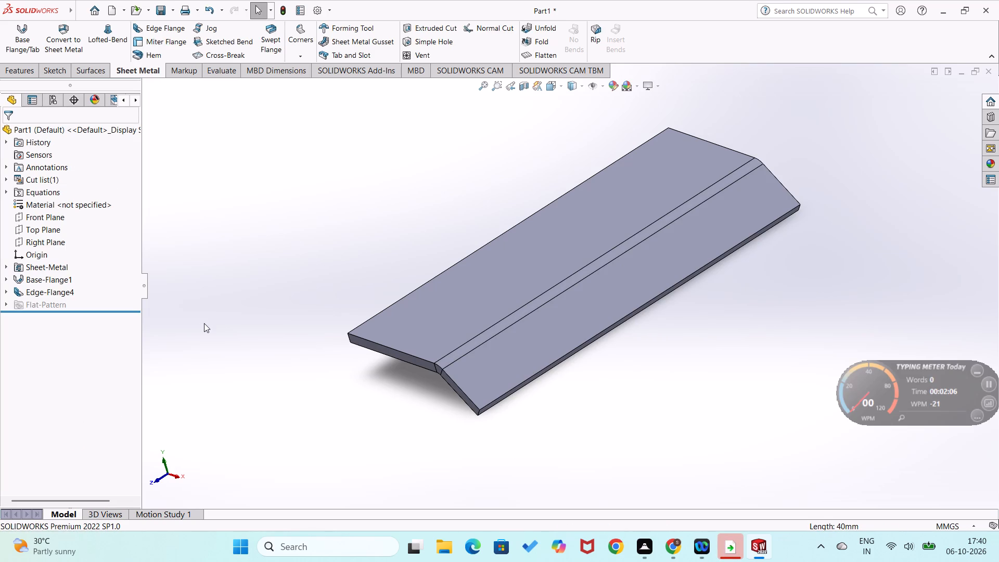
Start a downward edge flange 22 mm long on the outer long edge of the sloped 6 mm flange.
click(151, 25)
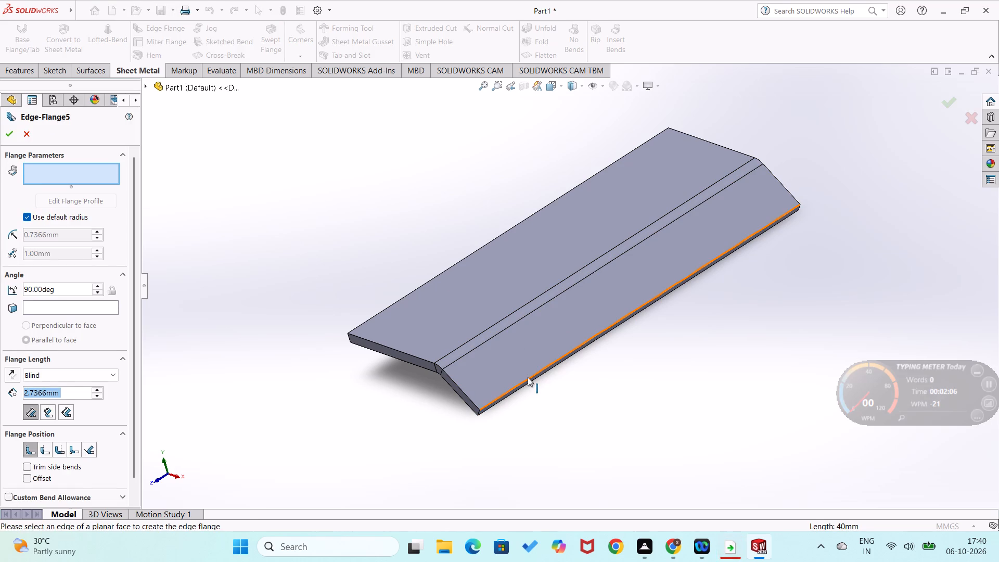
click(528, 377)
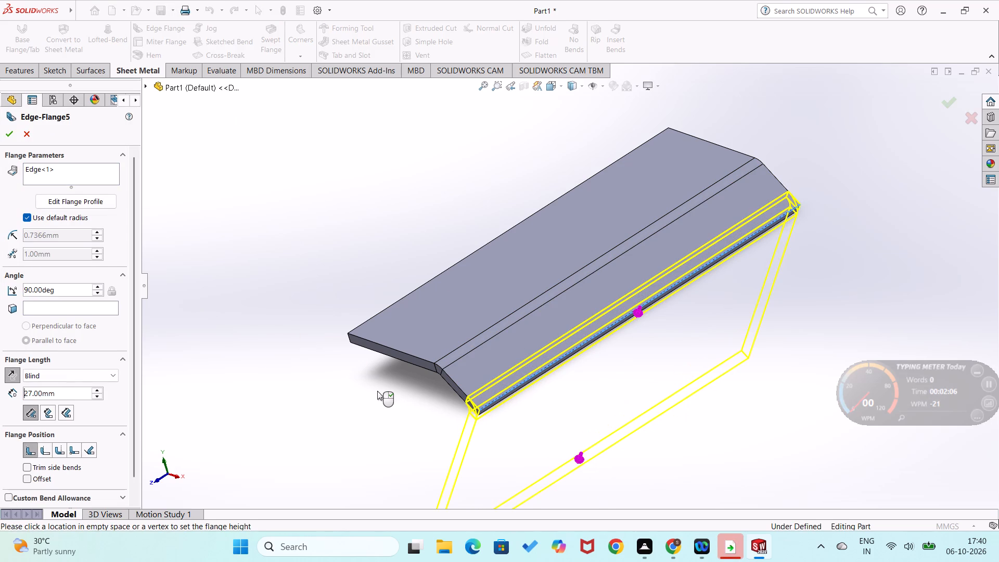
click(558, 418)
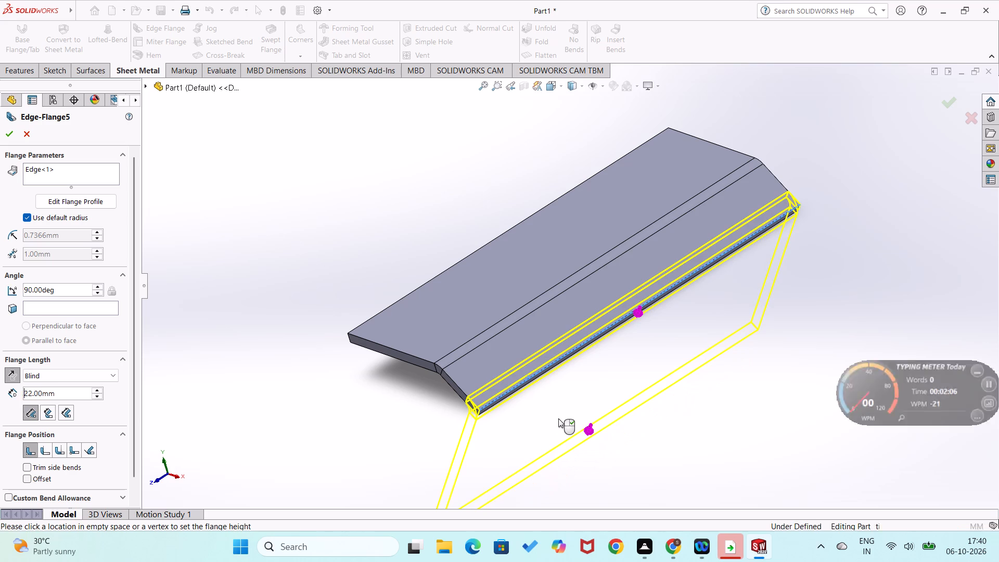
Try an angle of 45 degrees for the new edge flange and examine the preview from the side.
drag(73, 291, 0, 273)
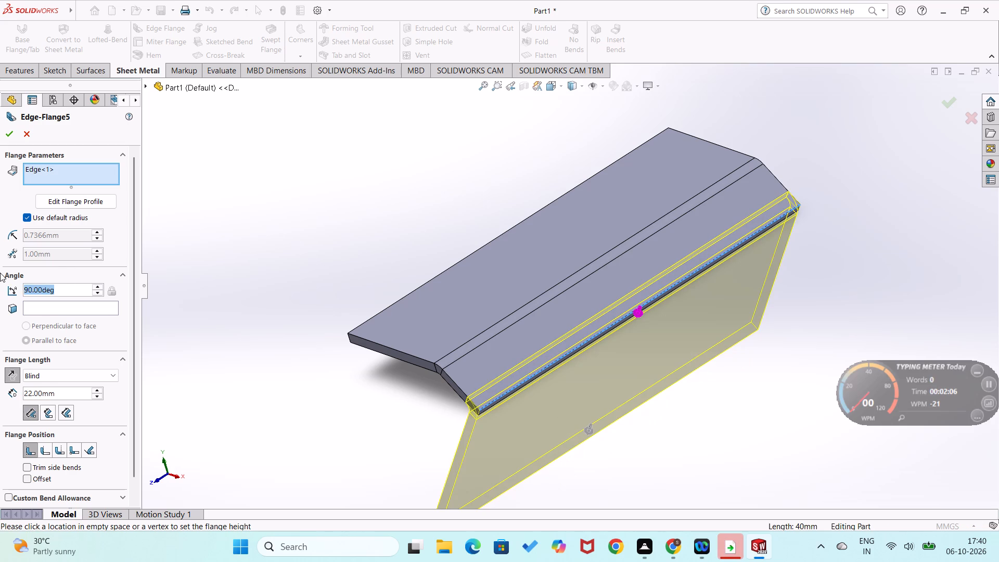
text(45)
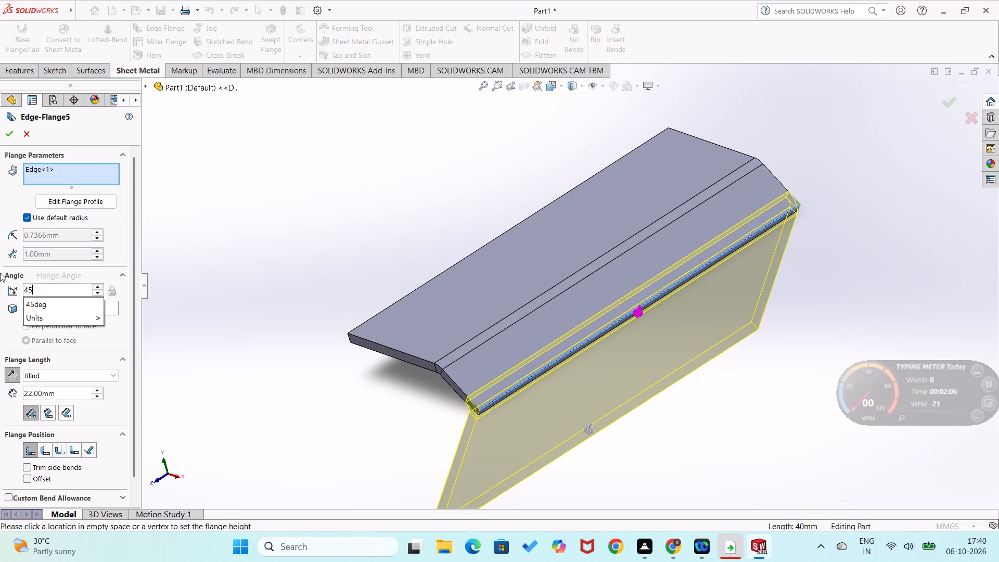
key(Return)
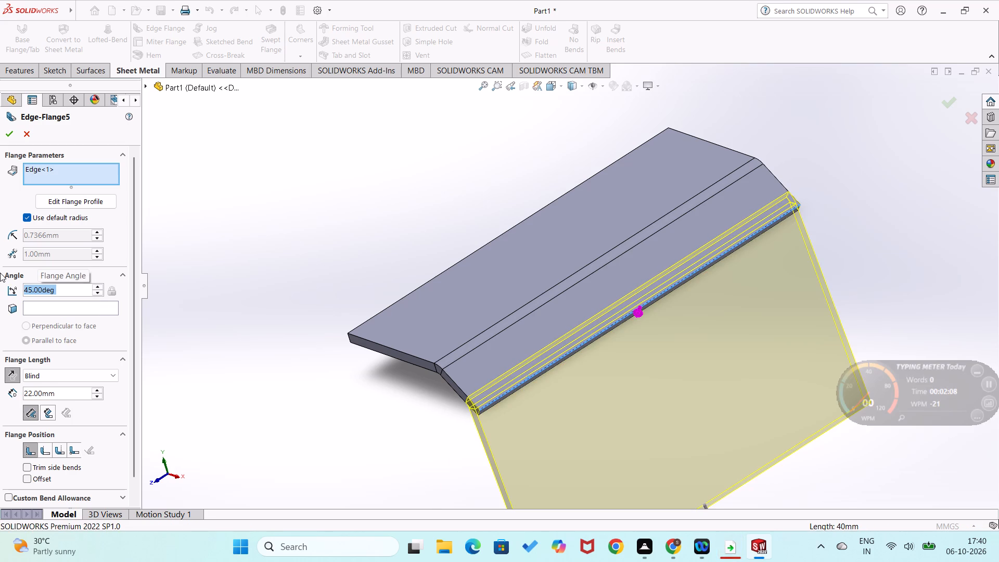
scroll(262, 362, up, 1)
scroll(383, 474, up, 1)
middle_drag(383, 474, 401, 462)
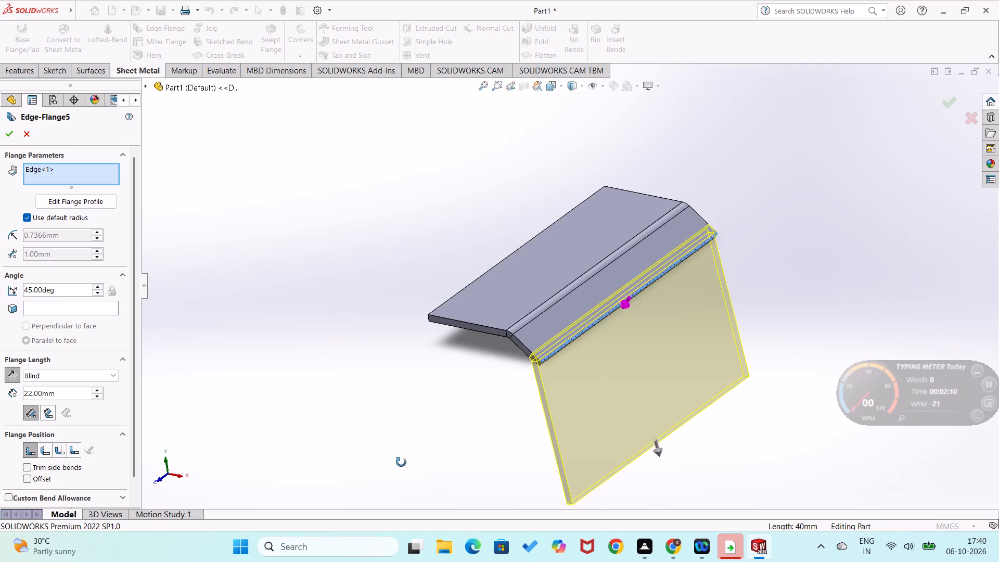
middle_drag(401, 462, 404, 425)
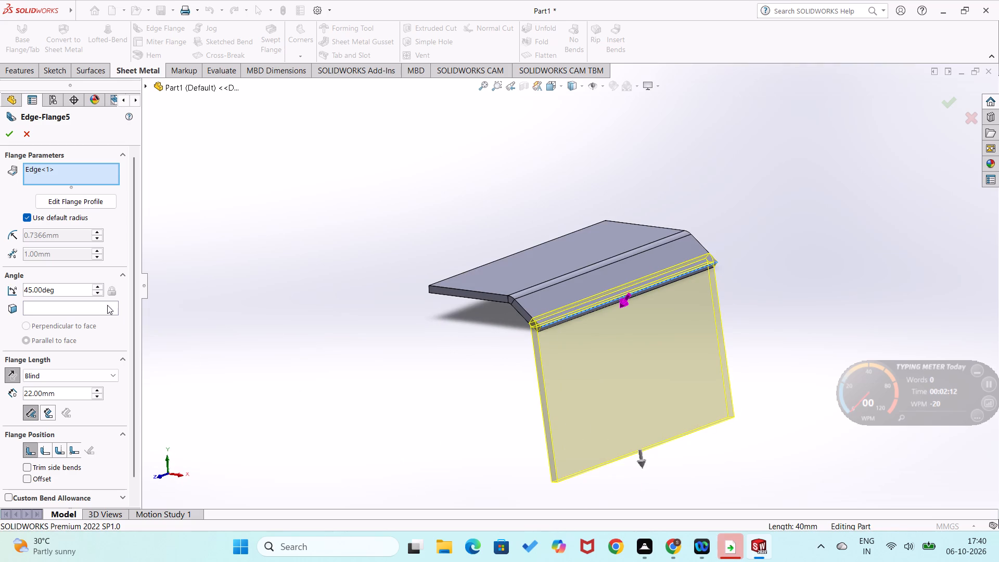
Set the new edge flange's angle to 130 degrees and check its direction beneath the base flange.
click(70, 272)
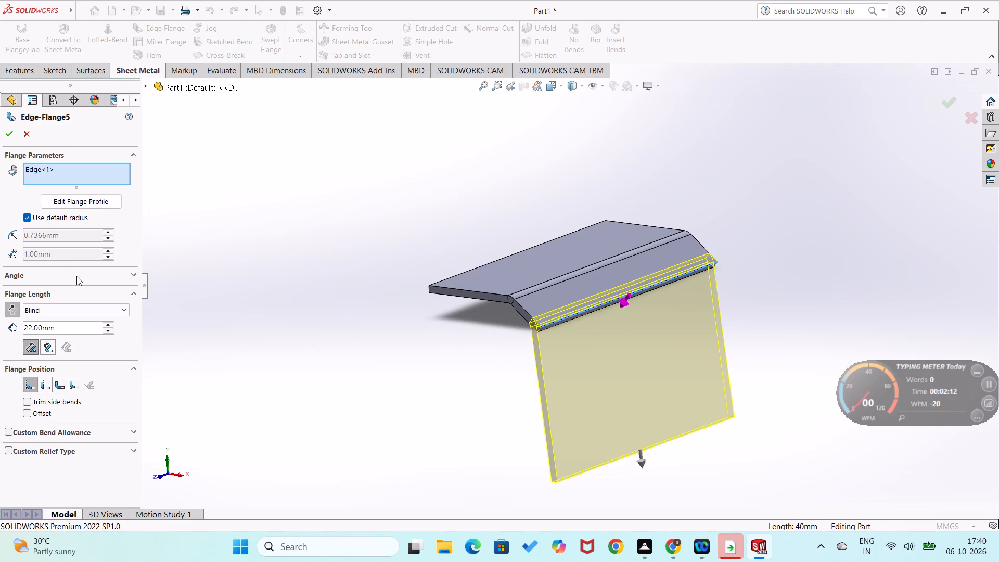
click(139, 278)
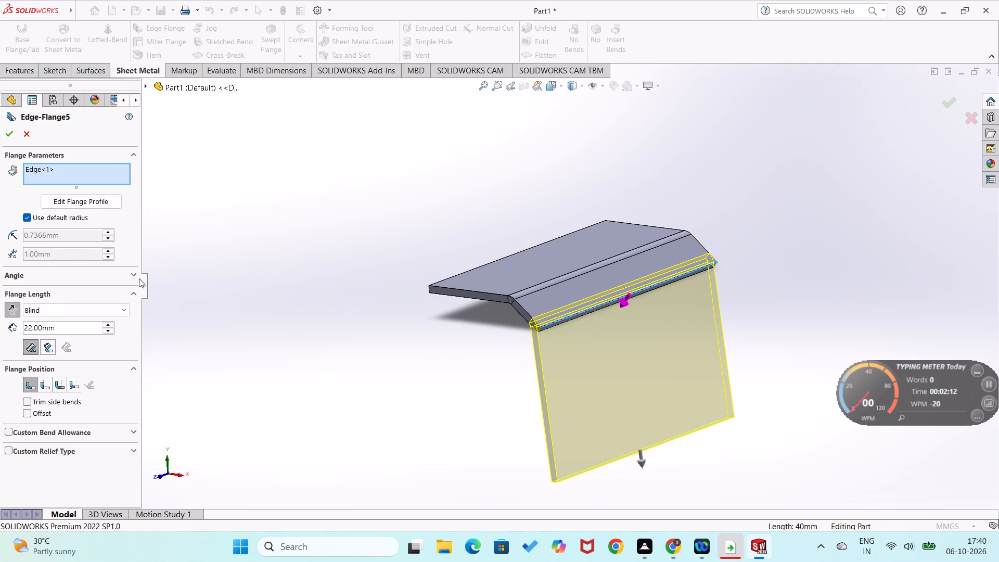
click(135, 277)
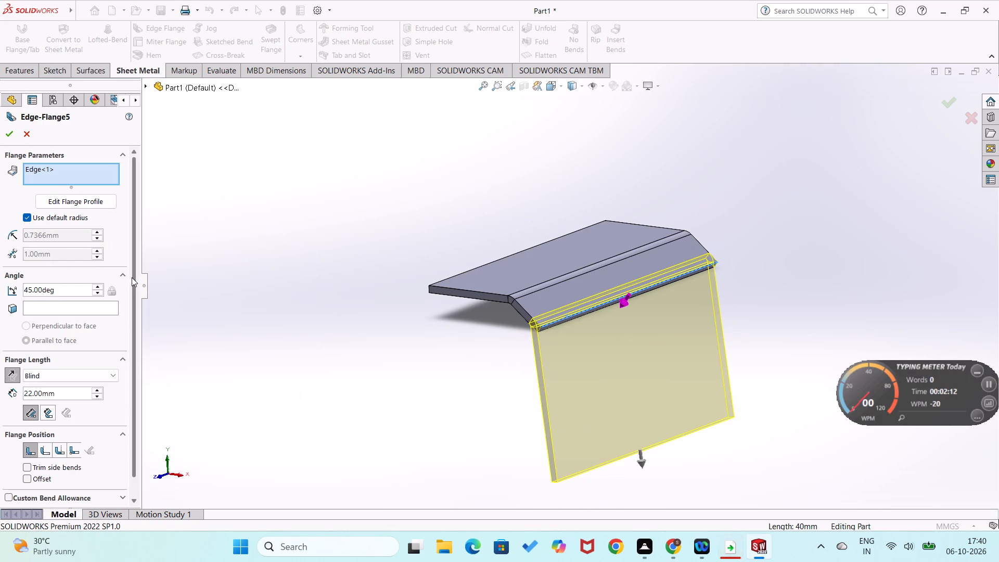
drag(75, 287, 28, 289)
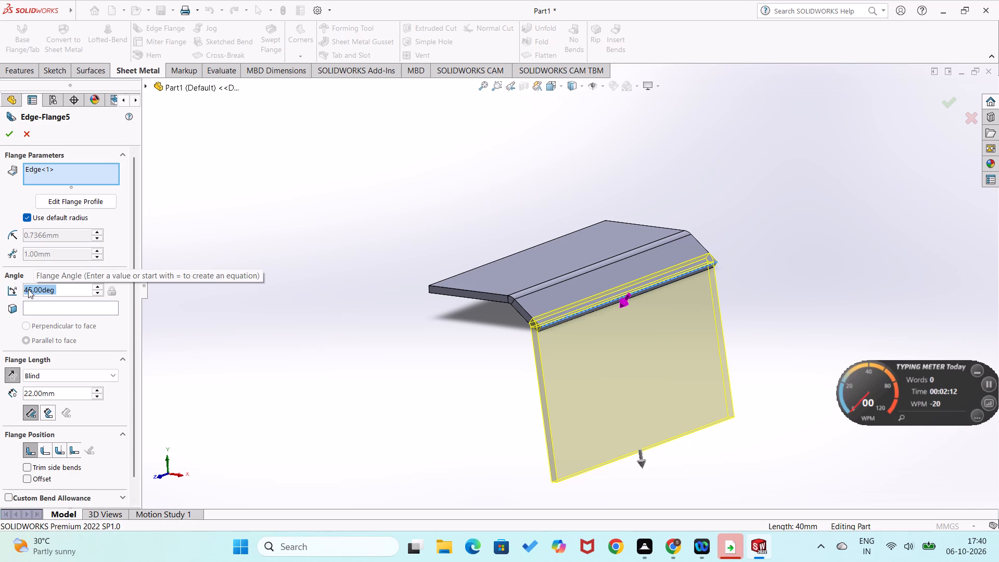
text(130)
key(Return)
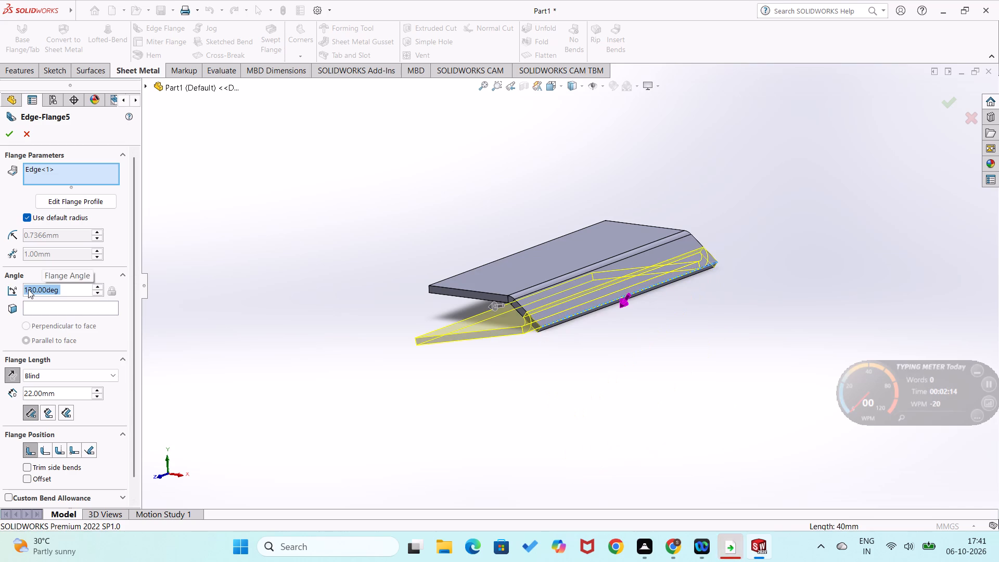
middle_drag(352, 367, 449, 379)
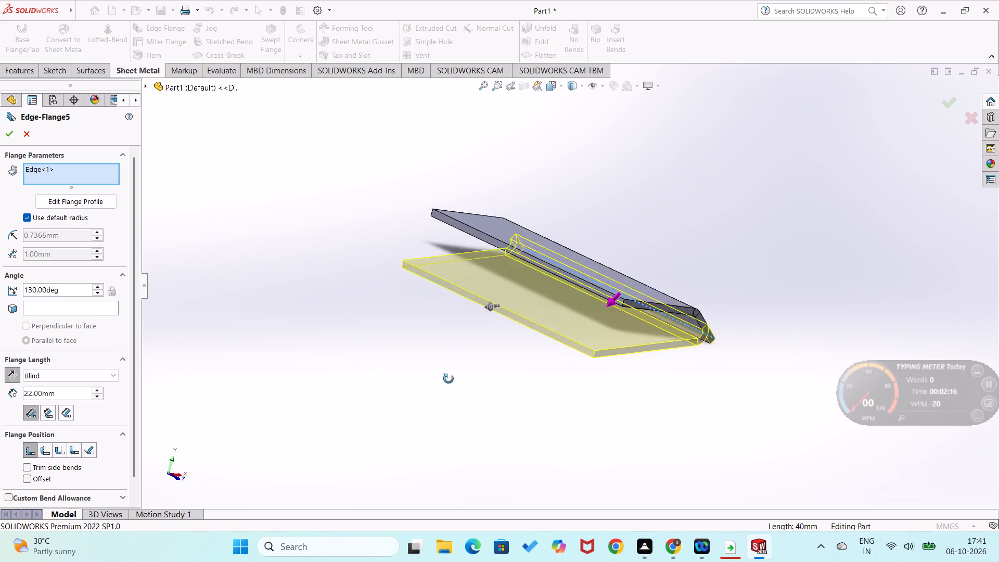
Cancel the second edge flange and close the part without saving its changes.
middle_drag(449, 379, 415, 375)
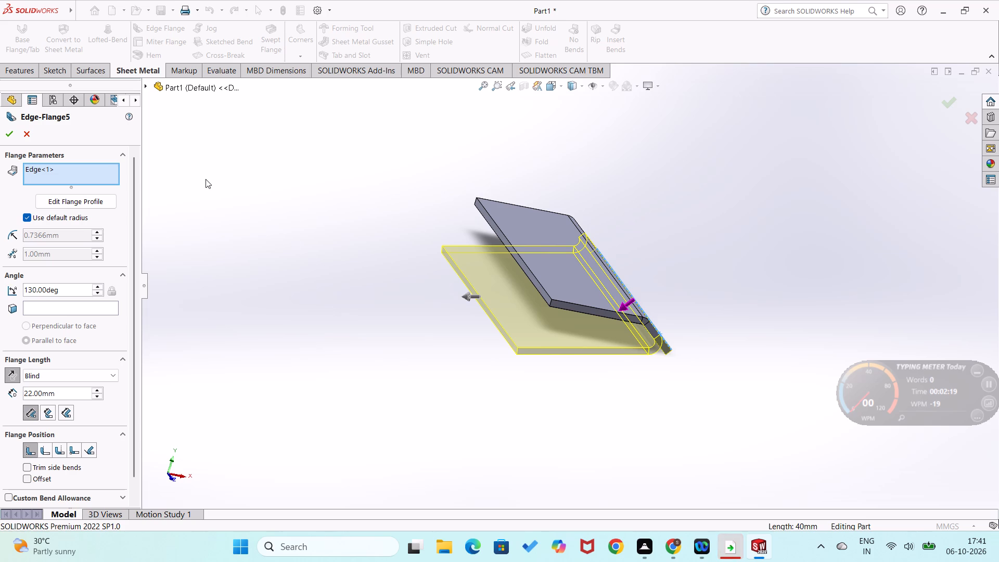
click(28, 135)
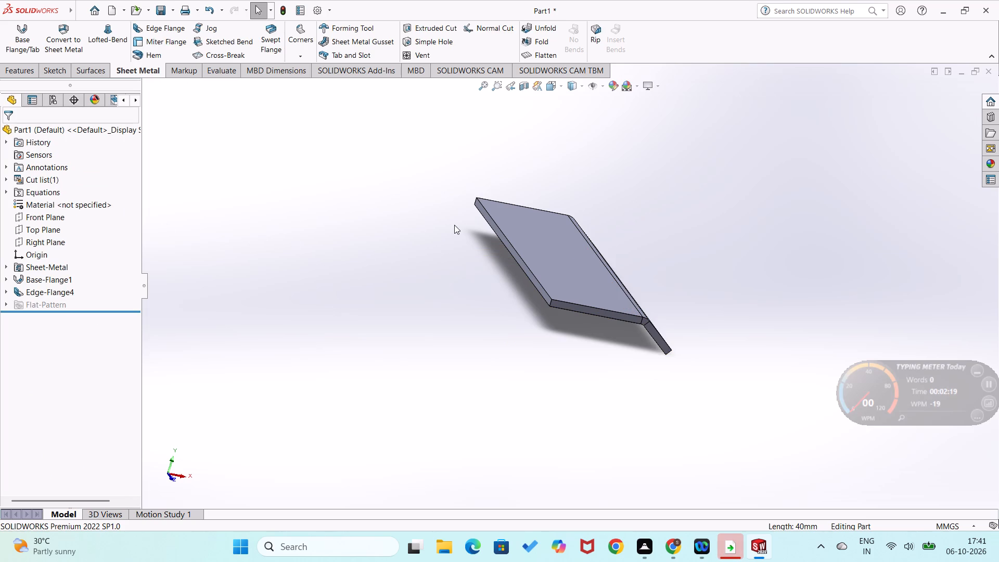
click(987, 68)
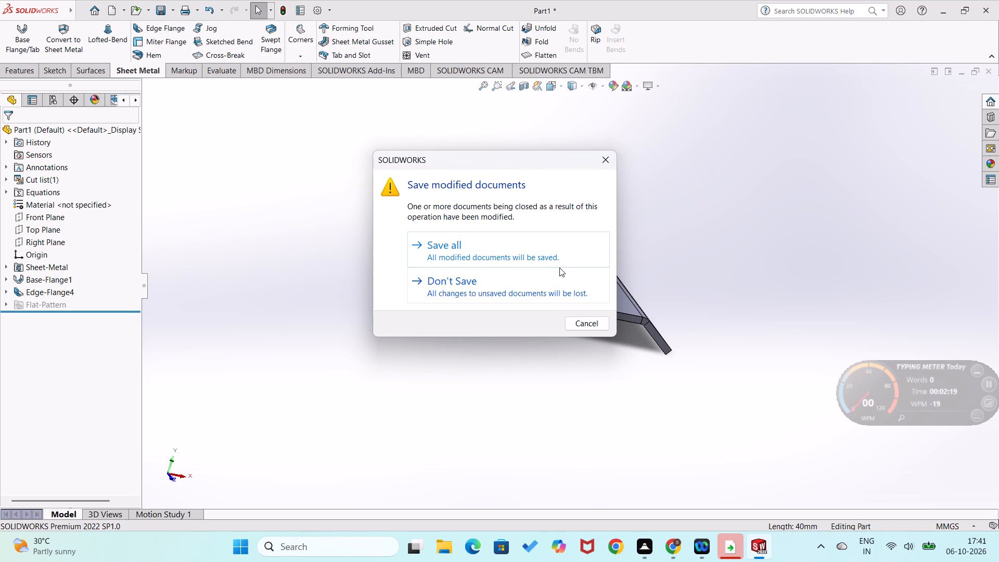
click(558, 287)
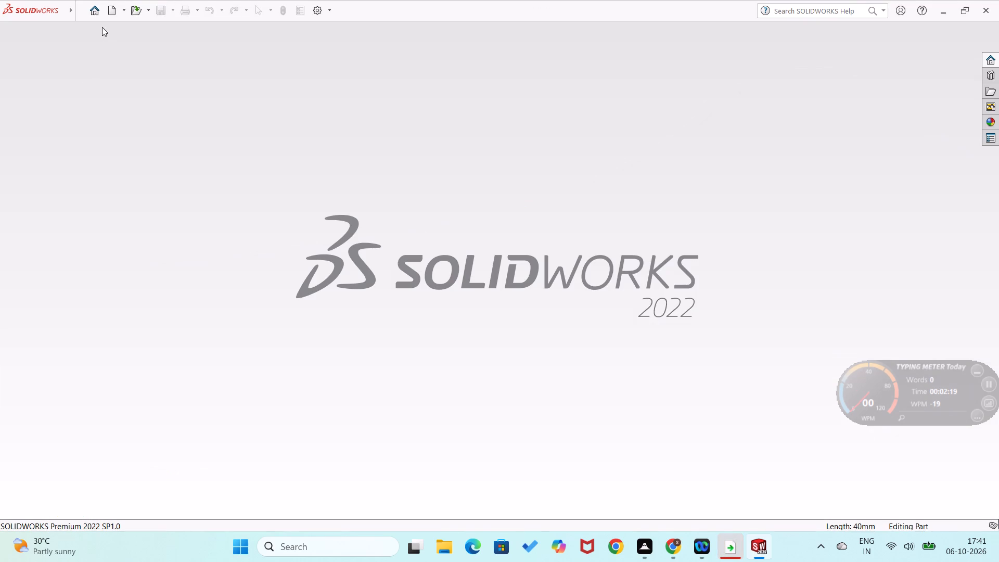
Create a new part document.
click(90, 8)
click(277, 159)
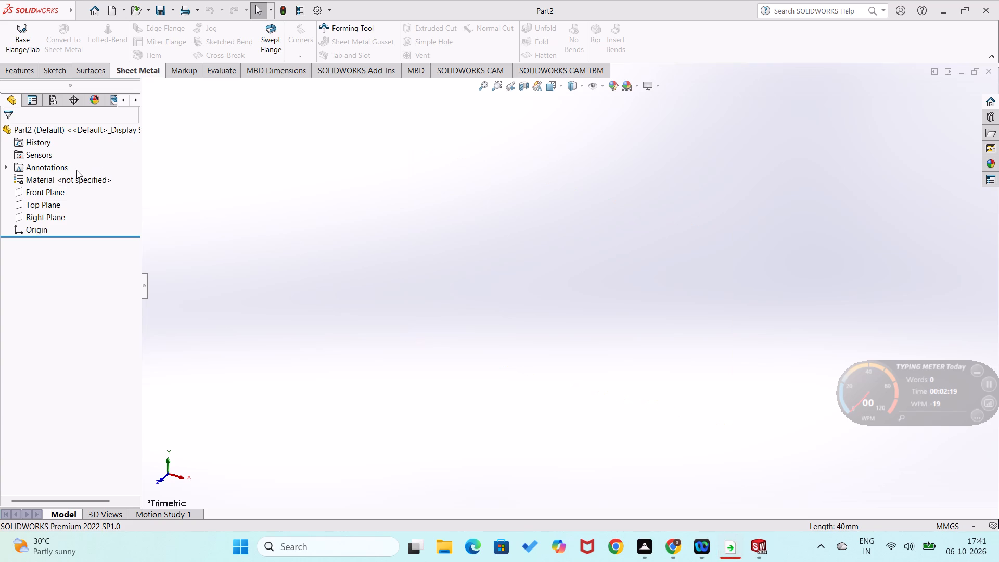
Start a sketch on the Top Plane and draw a corner rectangle from the origin, about 65 mm tall.
click(48, 201)
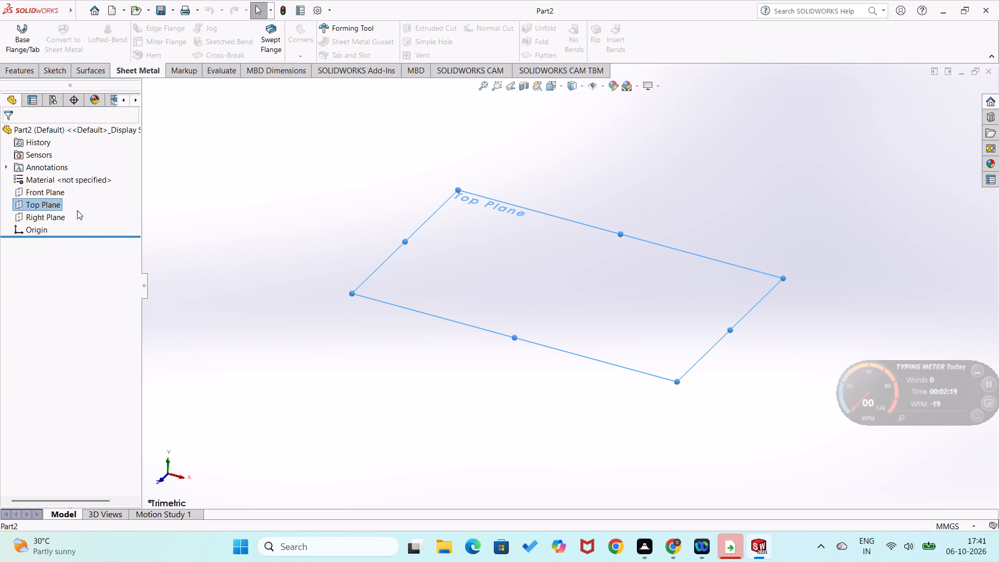
right_click(46, 210)
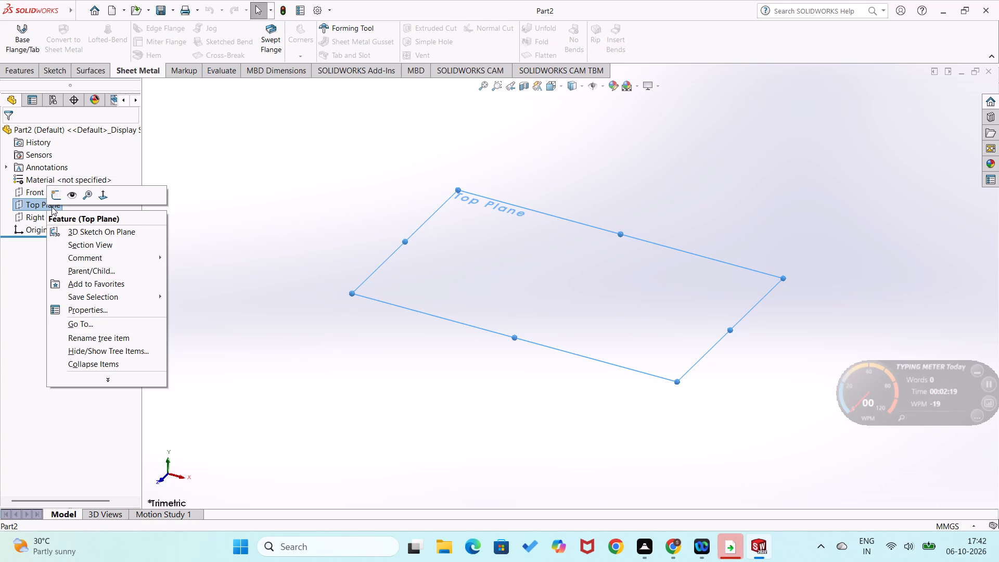
click(57, 193)
right_drag(363, 283, 307, 312)
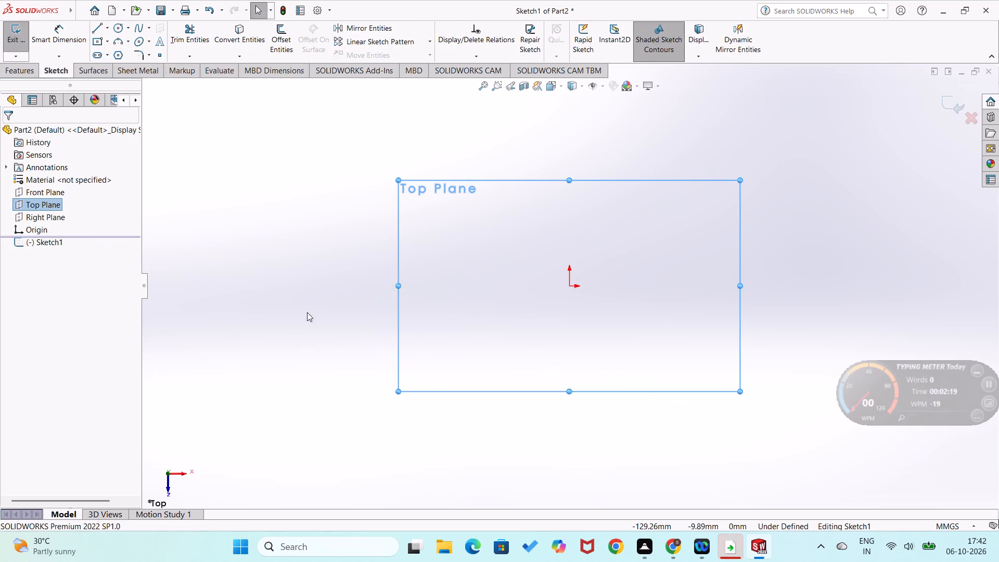
right_drag(427, 276, 416, 359)
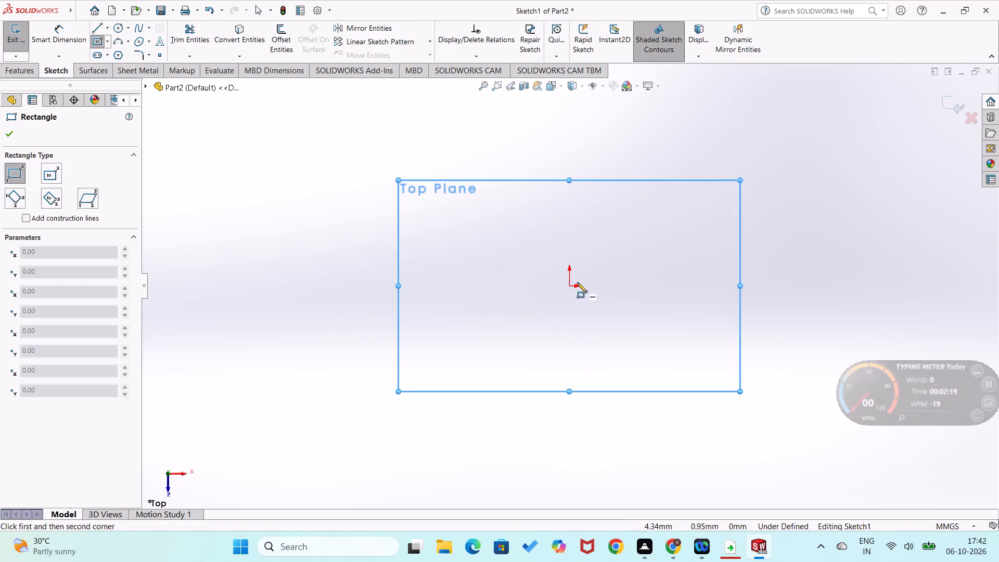
click(569, 288)
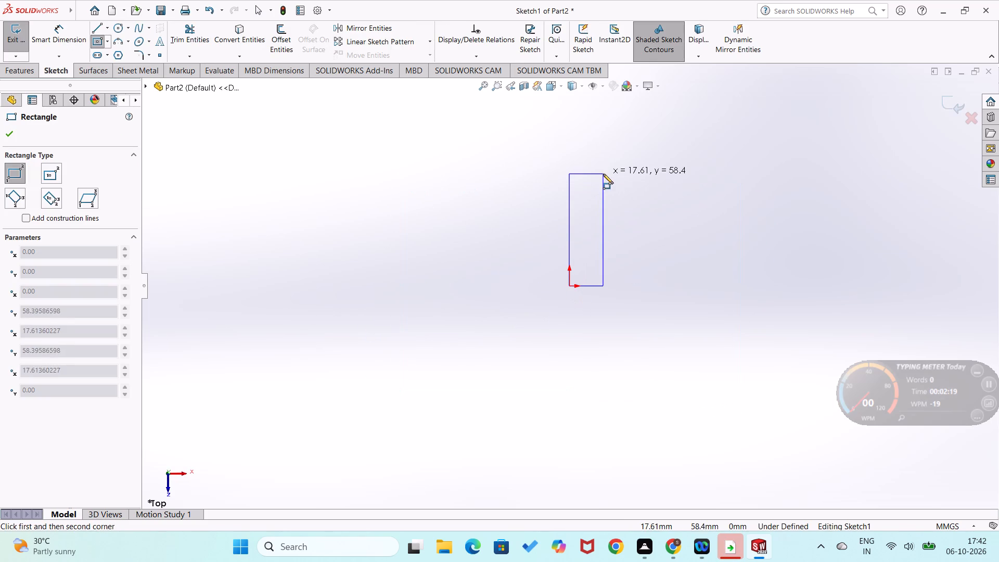
click(610, 160)
Dimension the rectangle's long side to 40 mm and its short side to 15 mm.
right_drag(522, 299, 524, 187)
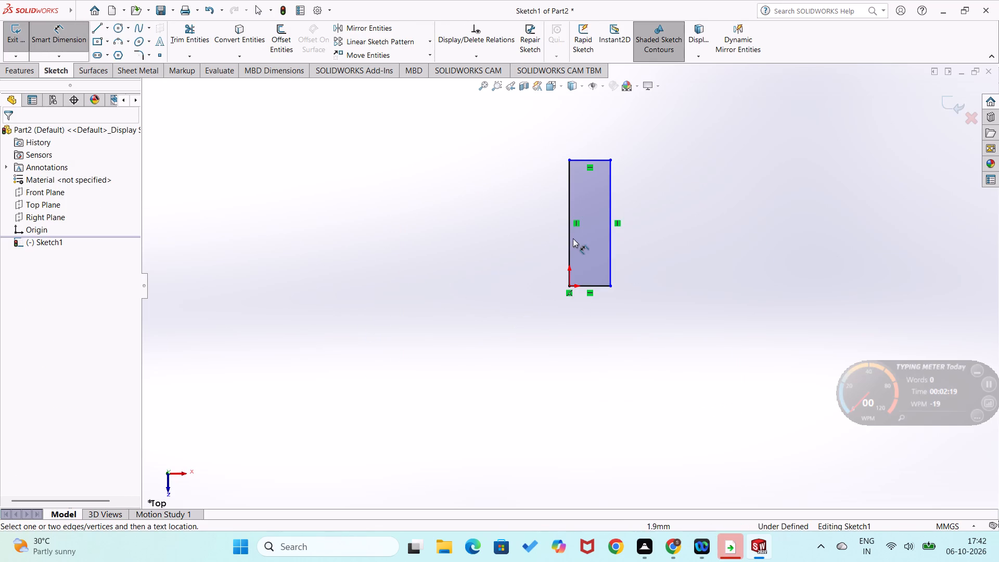
click(570, 239)
click(553, 239)
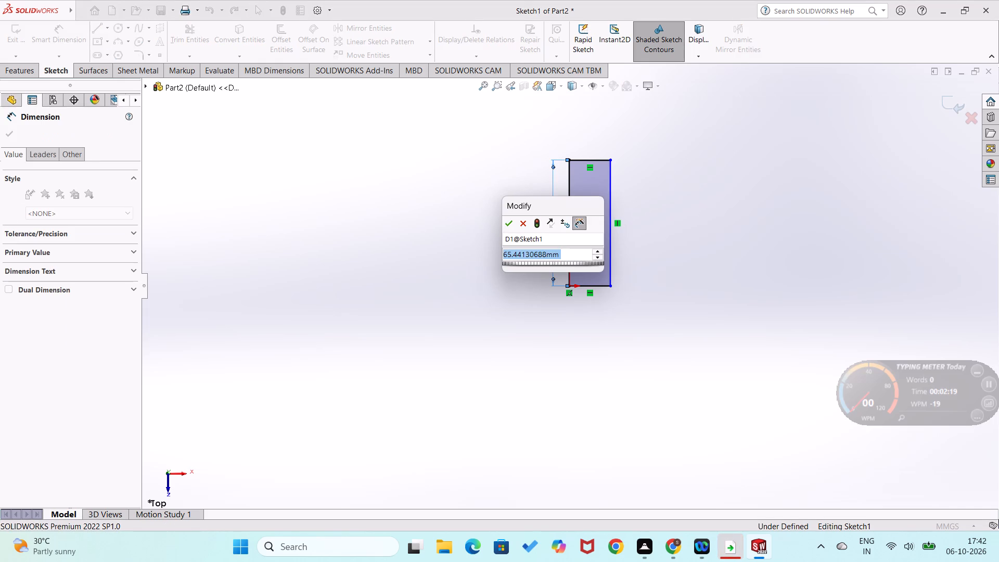
key(4)
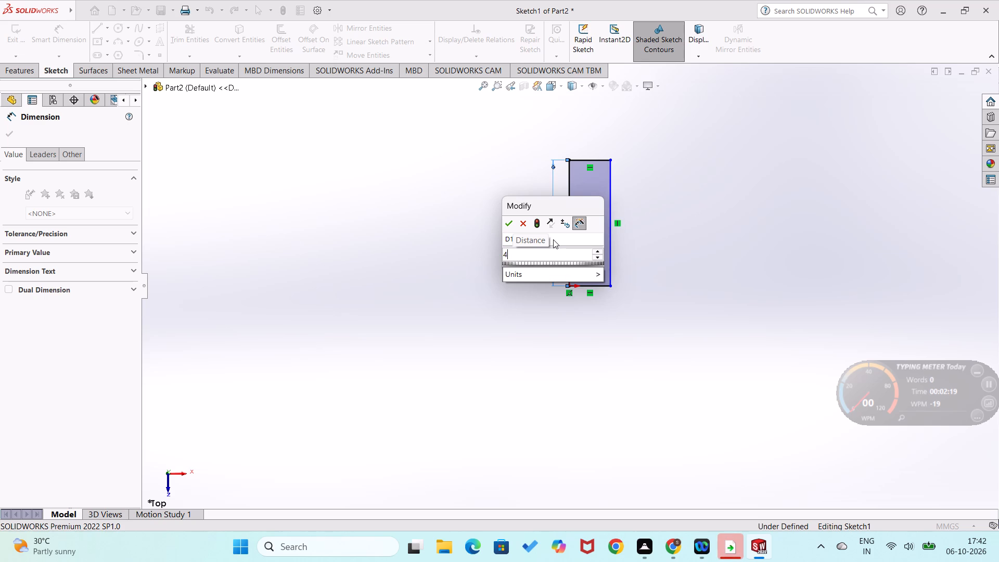
key(0)
key(Return)
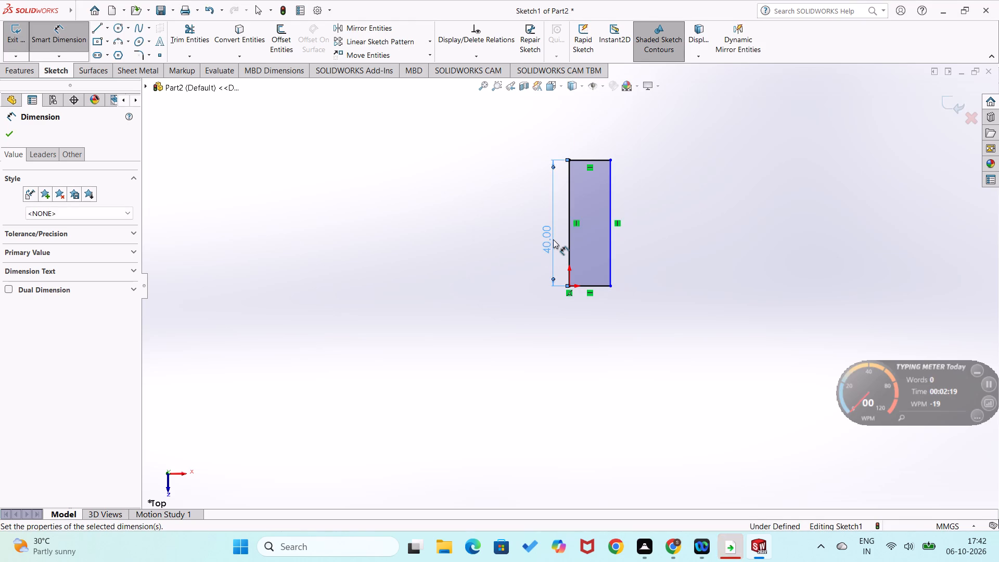
click(603, 289)
click(601, 311)
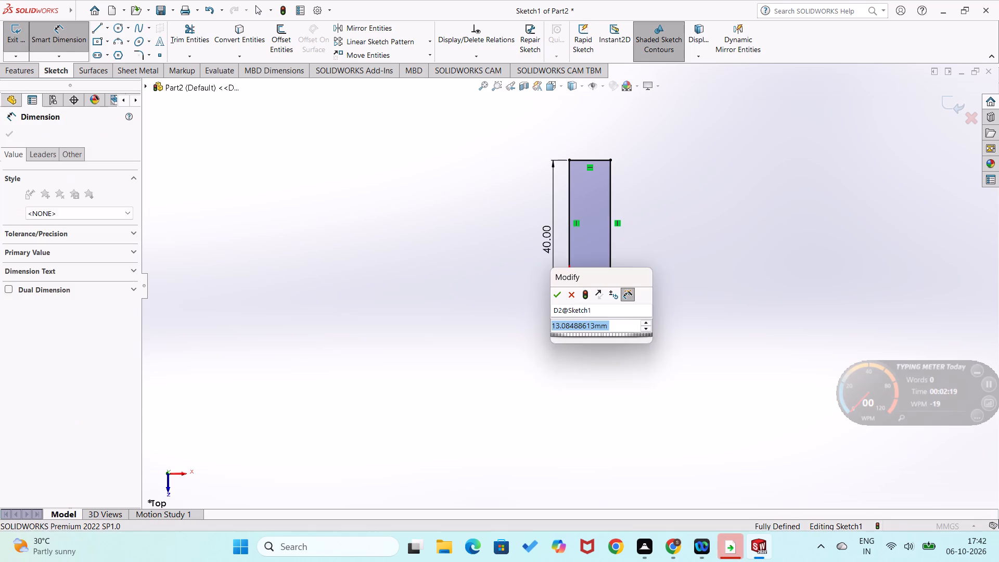
text(15)
key(Return)
click(537, 379)
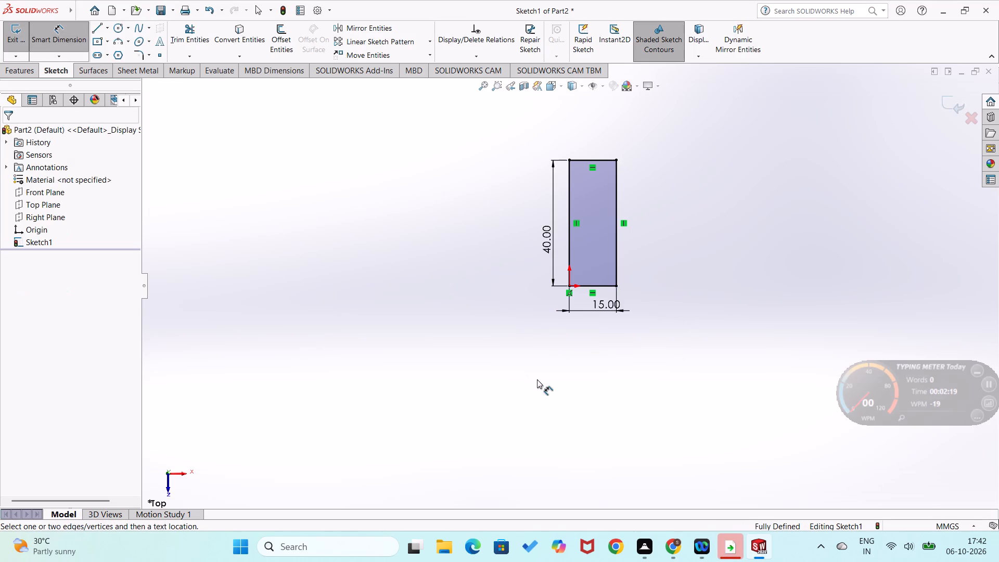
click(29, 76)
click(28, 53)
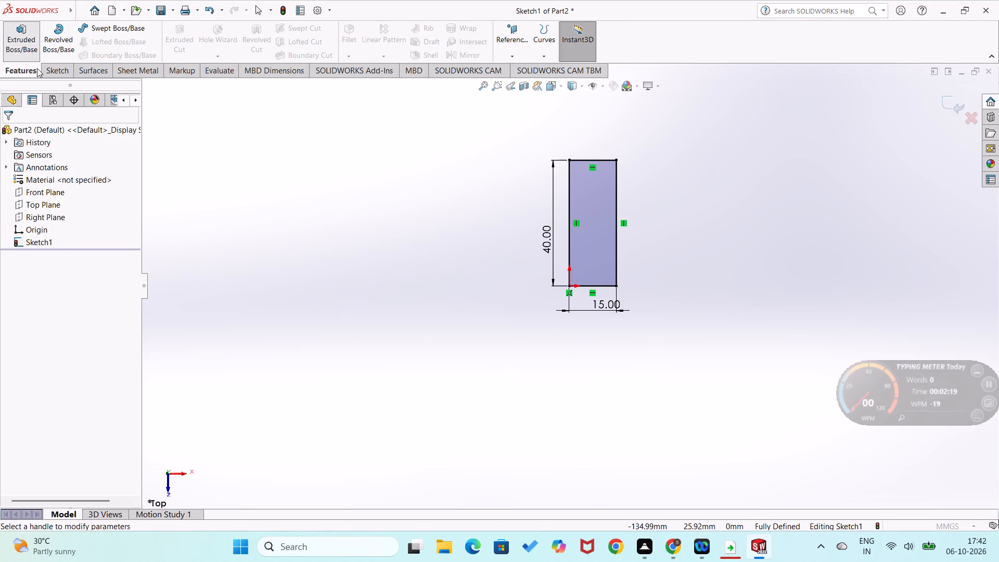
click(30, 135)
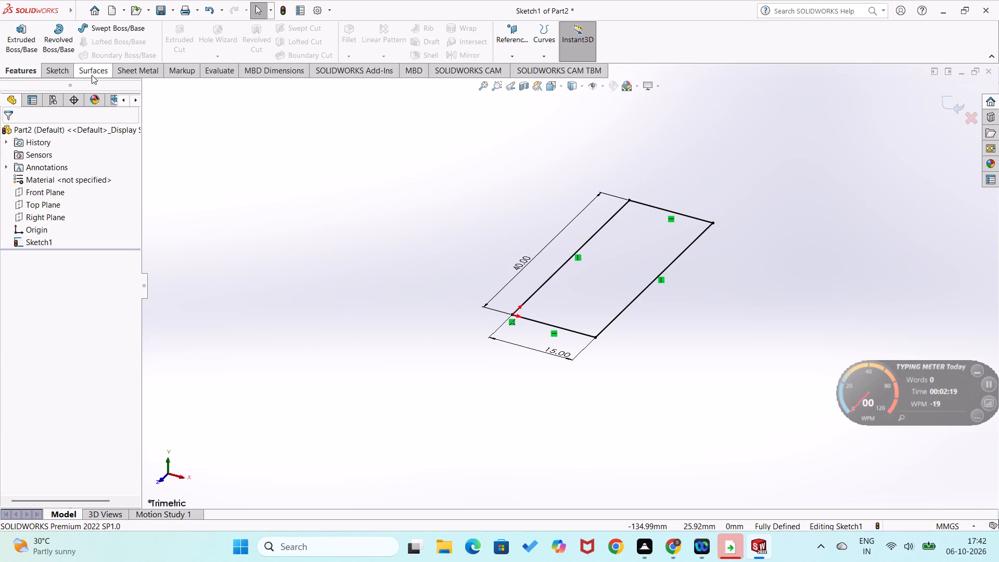
Create a 1 mm thick base flange from the 15 x 40 mm rectangle sketch.
click(131, 68)
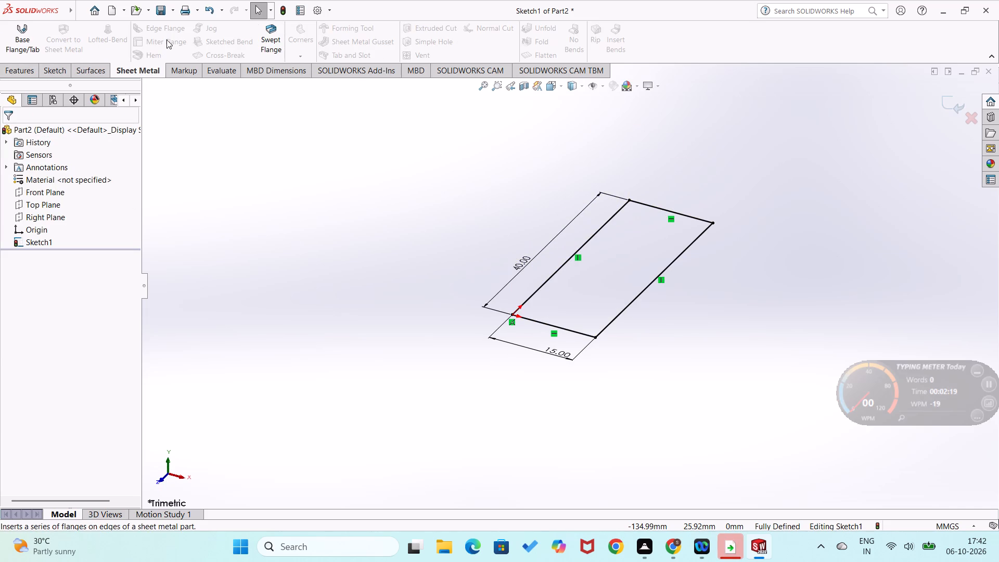
click(161, 28)
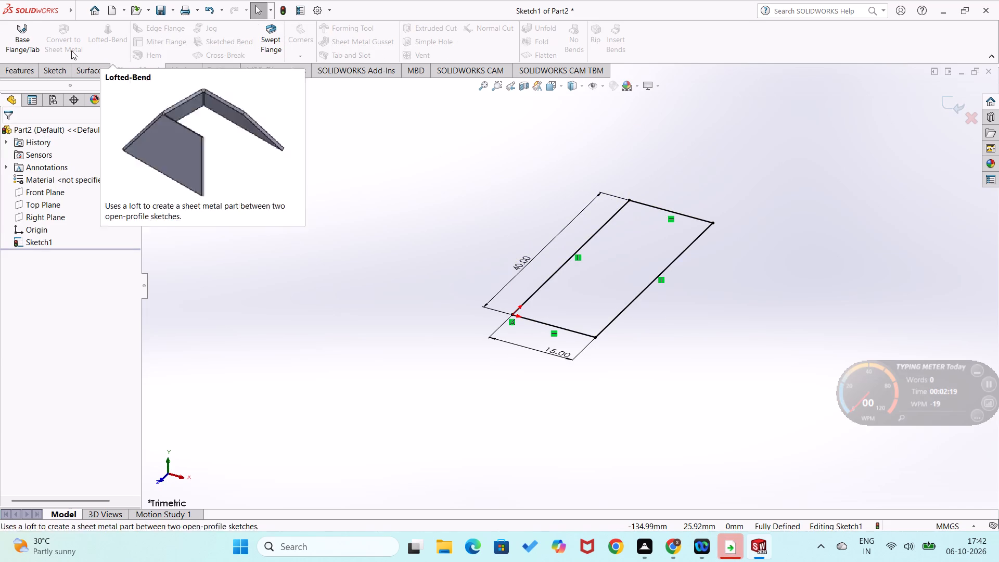
click(25, 48)
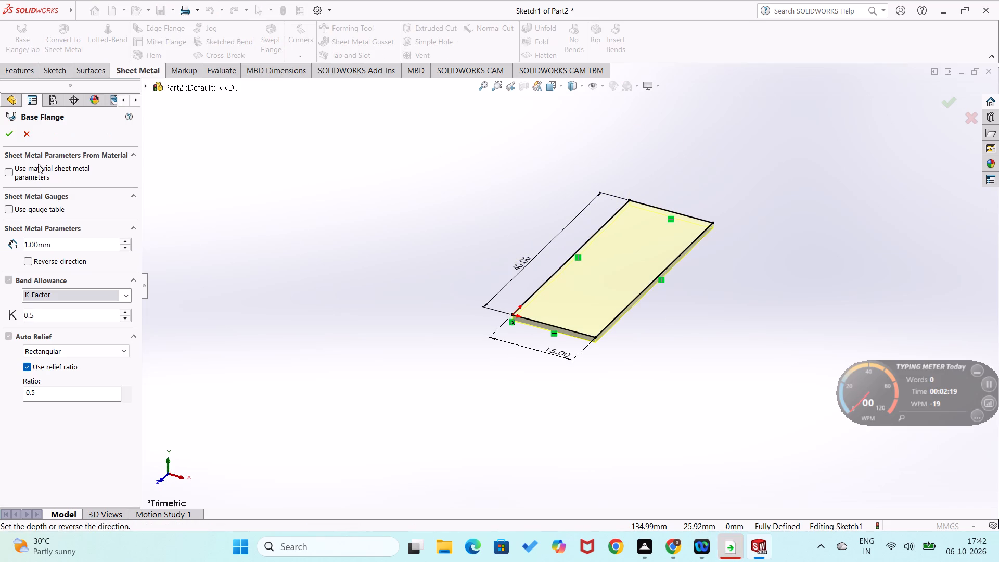
click(7, 133)
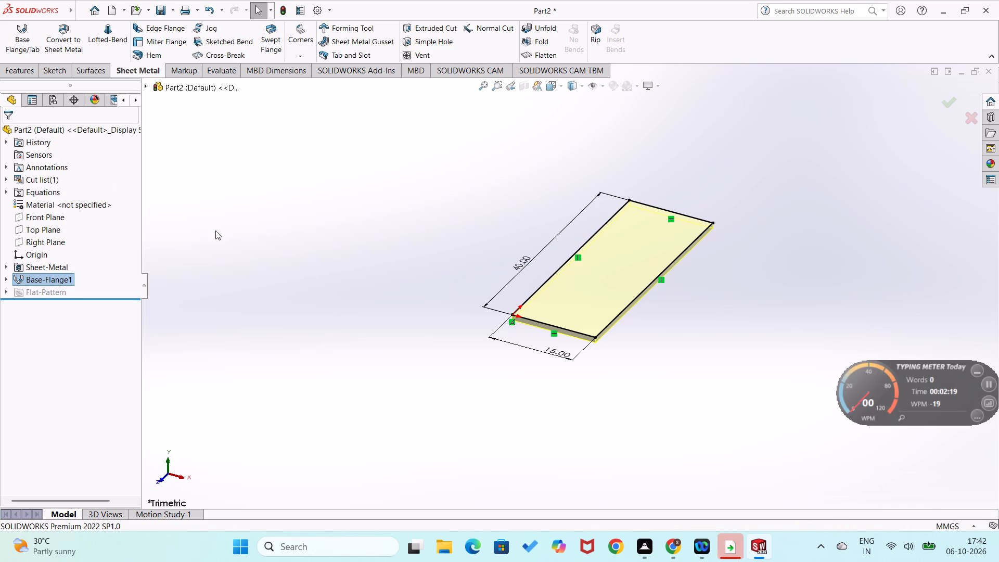
click(223, 231)
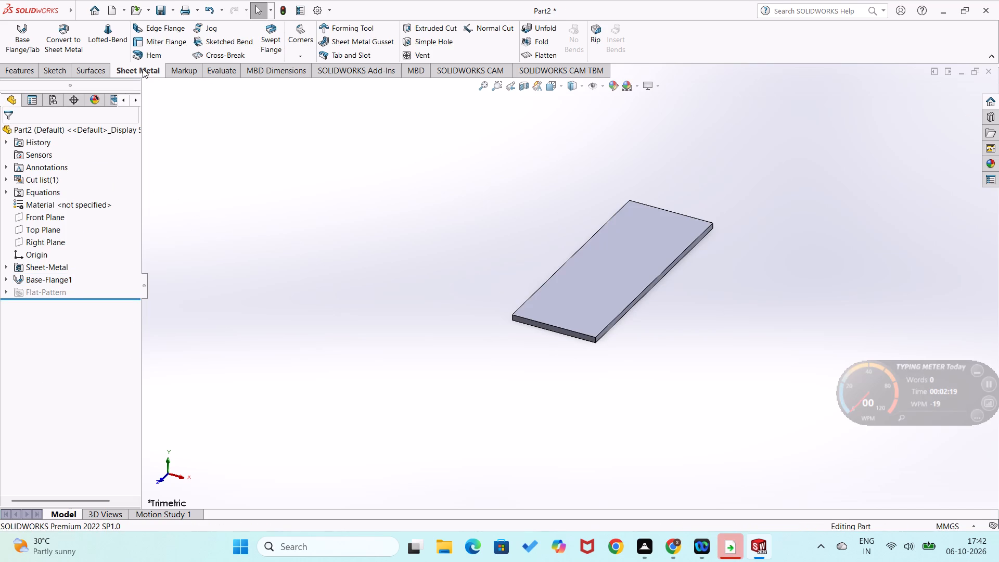
Start a downward edge flange about 8.7 mm long on the bottom edge of the base flange's long side facing away from the origin.
key(ctrl+7)
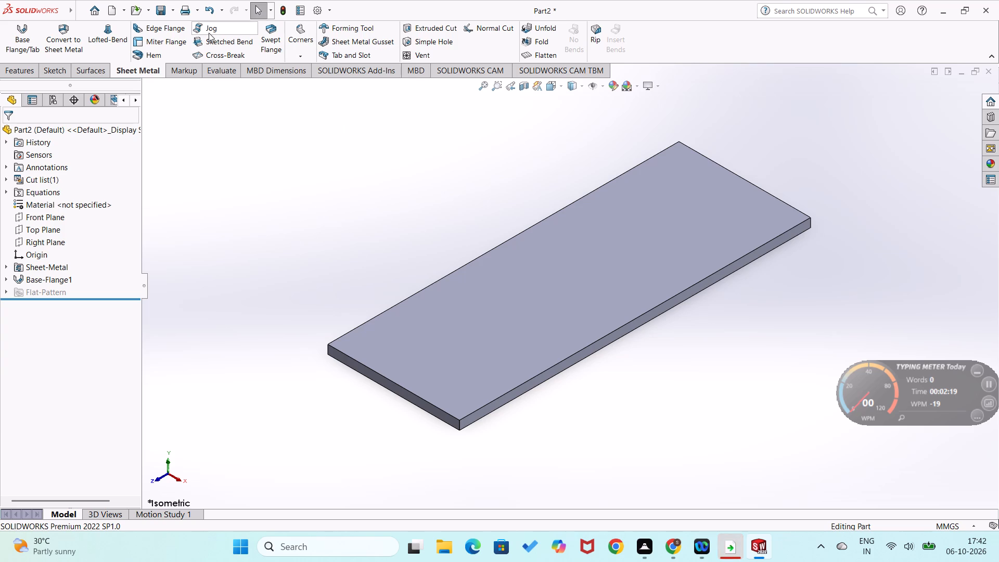
click(180, 29)
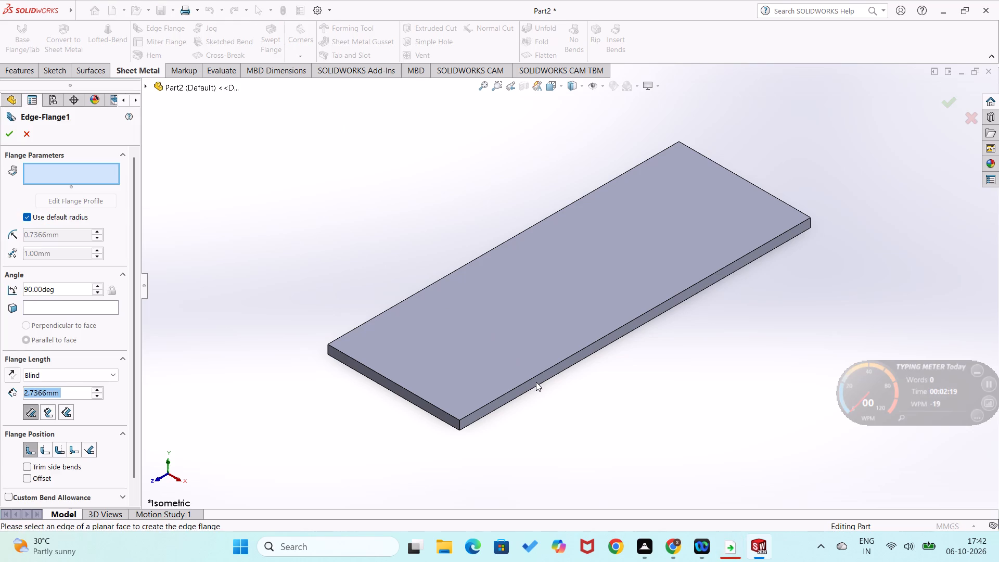
click(530, 389)
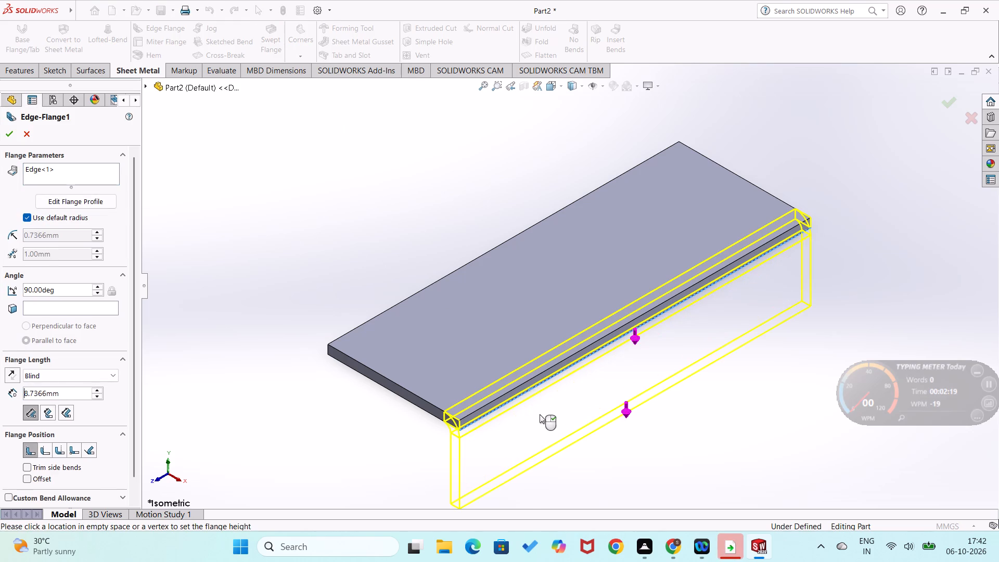
click(540, 414)
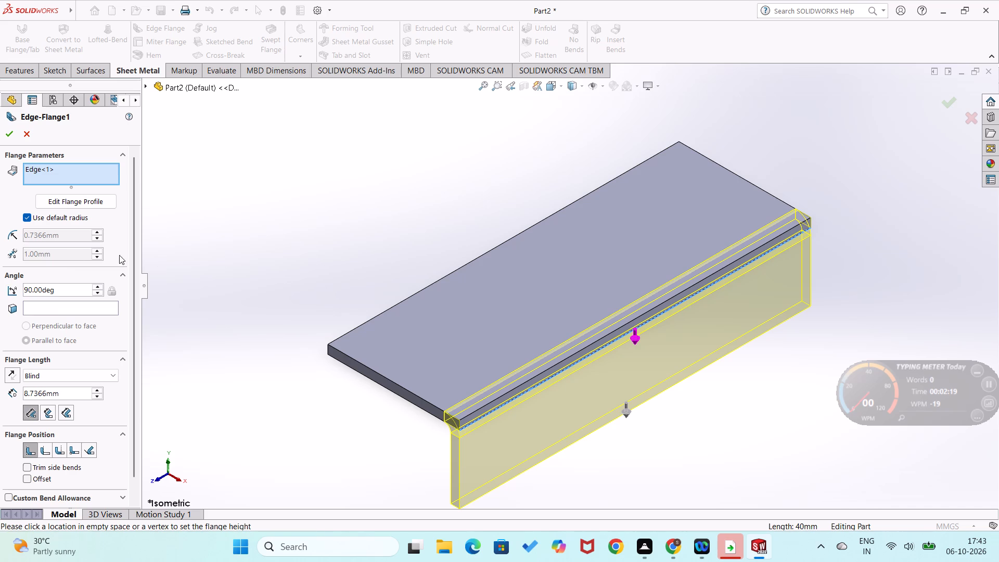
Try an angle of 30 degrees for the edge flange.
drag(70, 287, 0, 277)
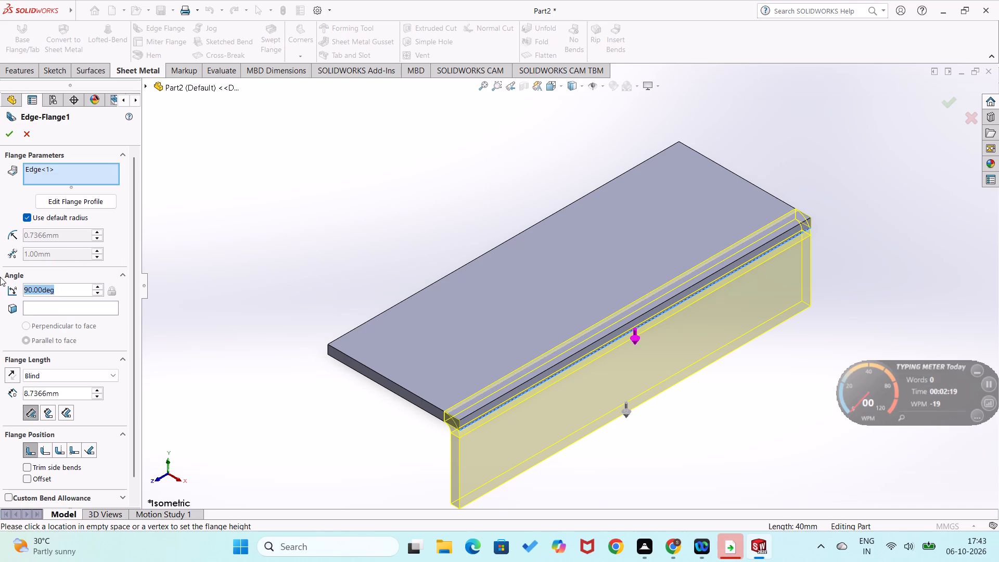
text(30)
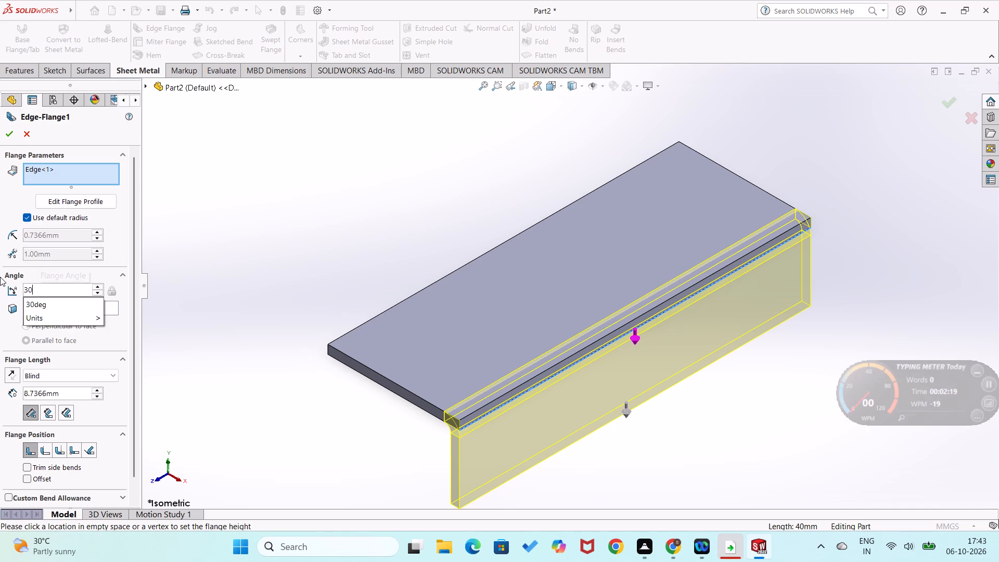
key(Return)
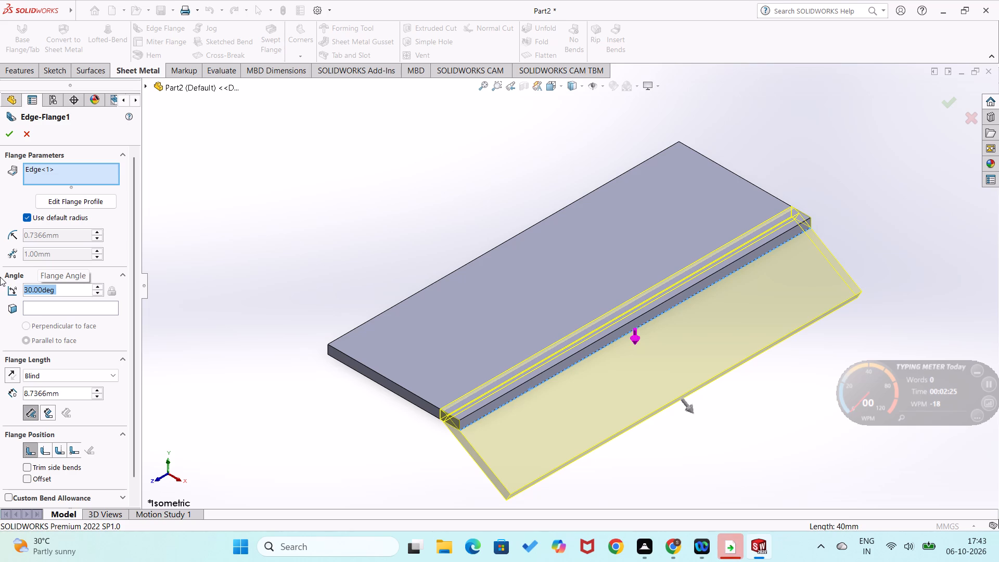
Set the edge flange's angle to 50 degrees and complete the flange.
click(101, 287)
click(101, 287)
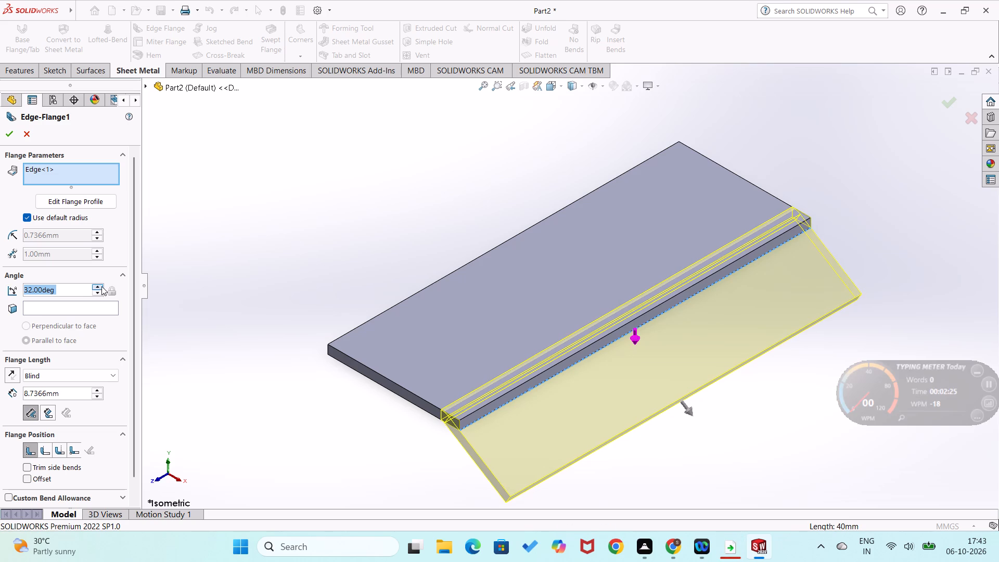
triple_click(98, 289)
double_click(98, 289)
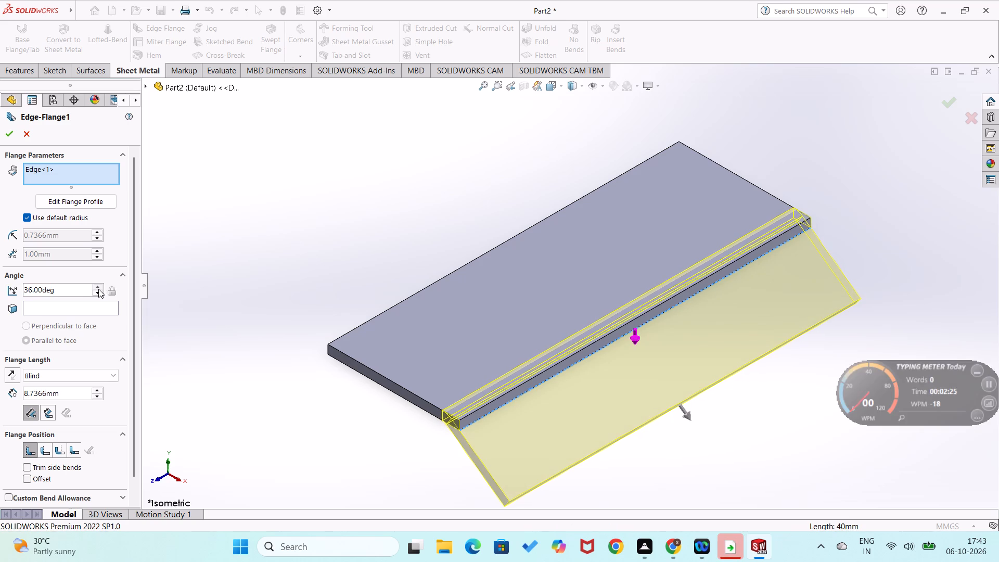
triple_click(98, 289)
double_click(98, 289)
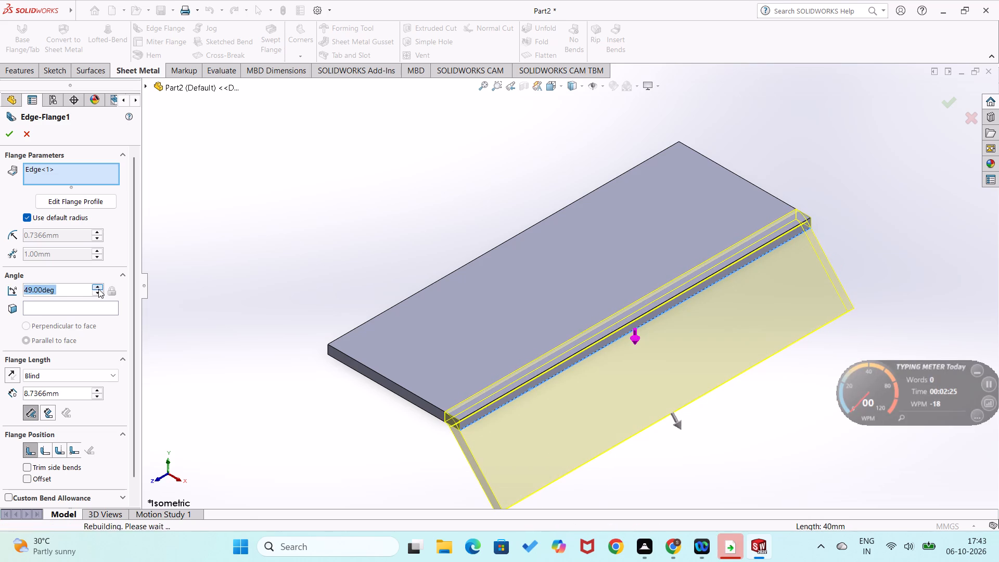
click(98, 289)
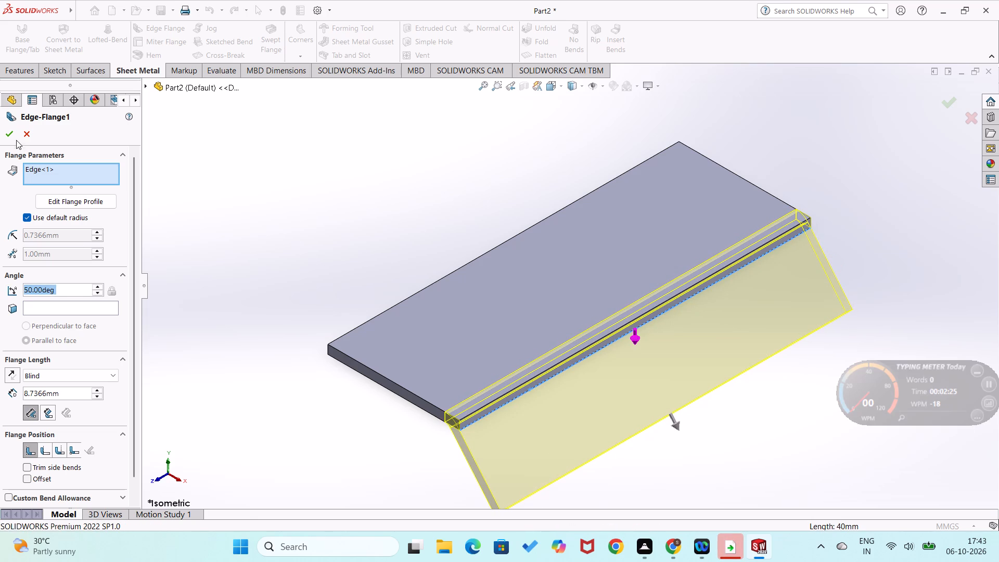
click(12, 137)
click(183, 277)
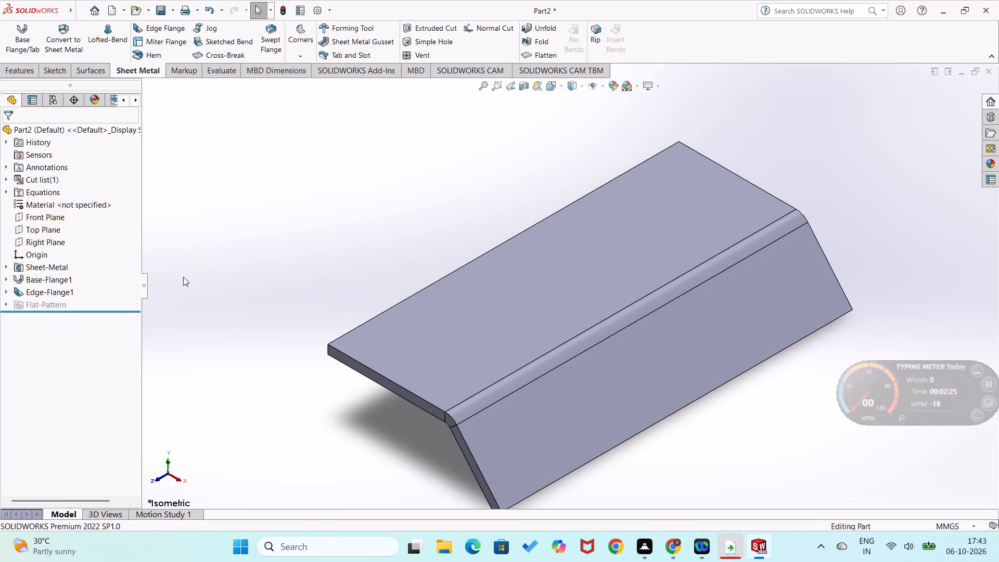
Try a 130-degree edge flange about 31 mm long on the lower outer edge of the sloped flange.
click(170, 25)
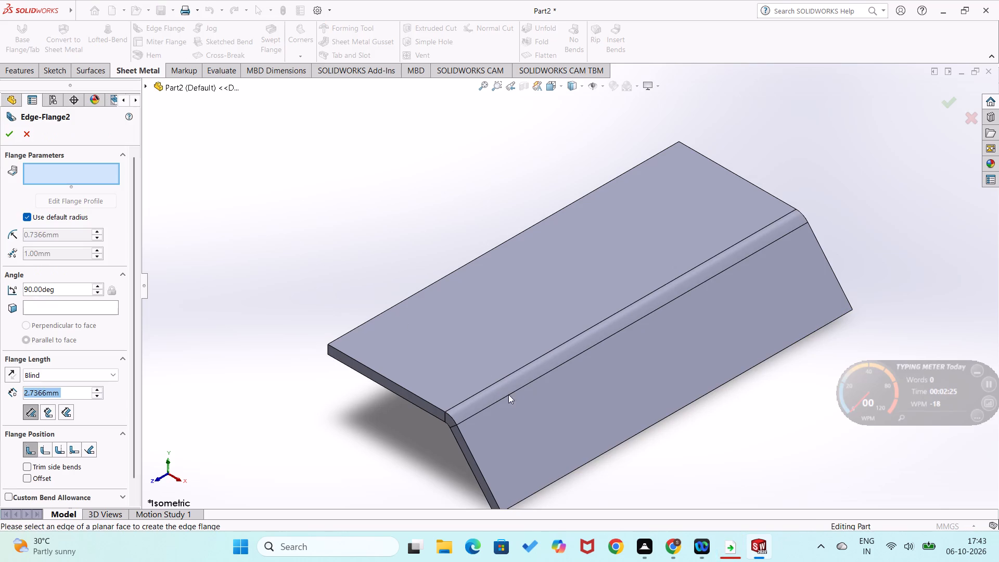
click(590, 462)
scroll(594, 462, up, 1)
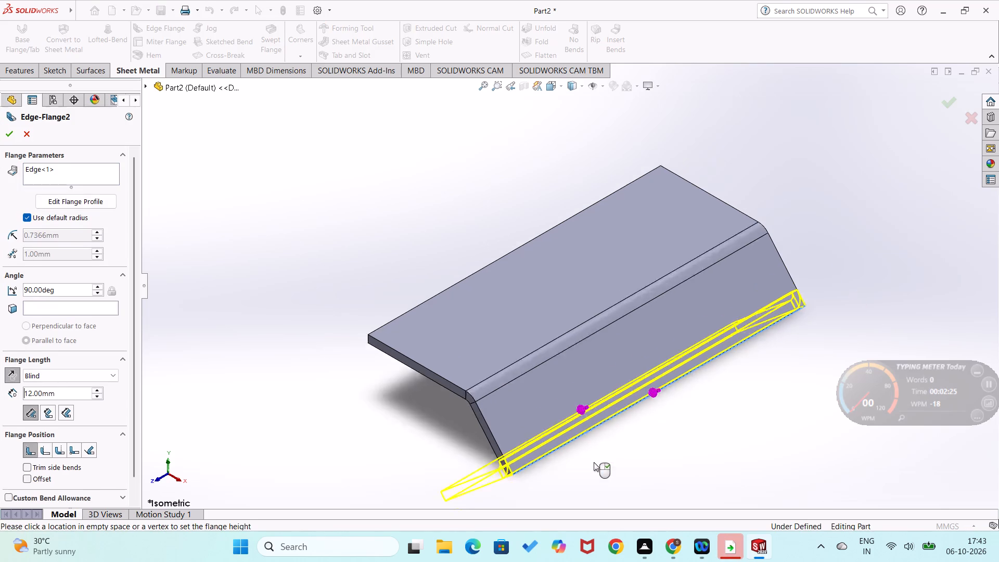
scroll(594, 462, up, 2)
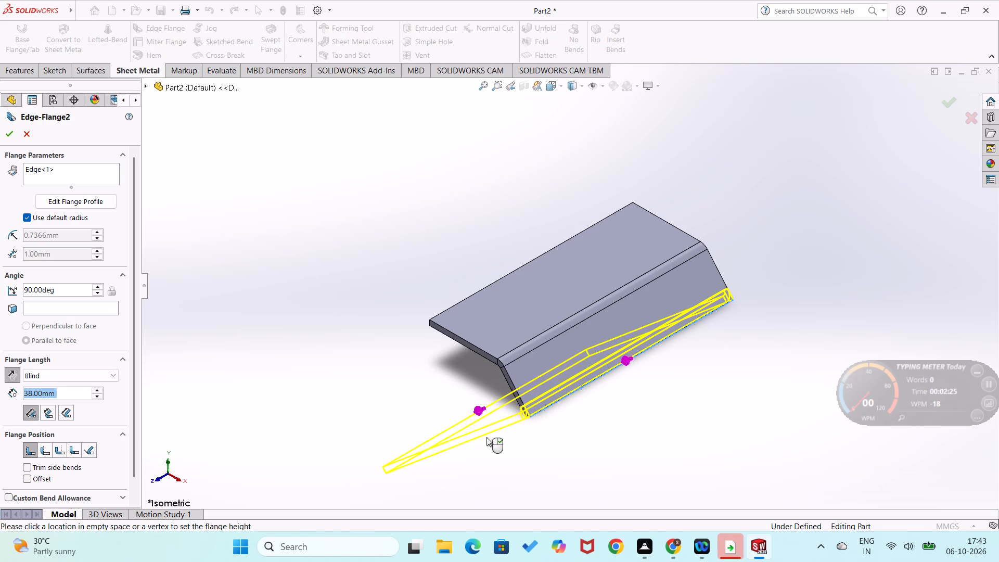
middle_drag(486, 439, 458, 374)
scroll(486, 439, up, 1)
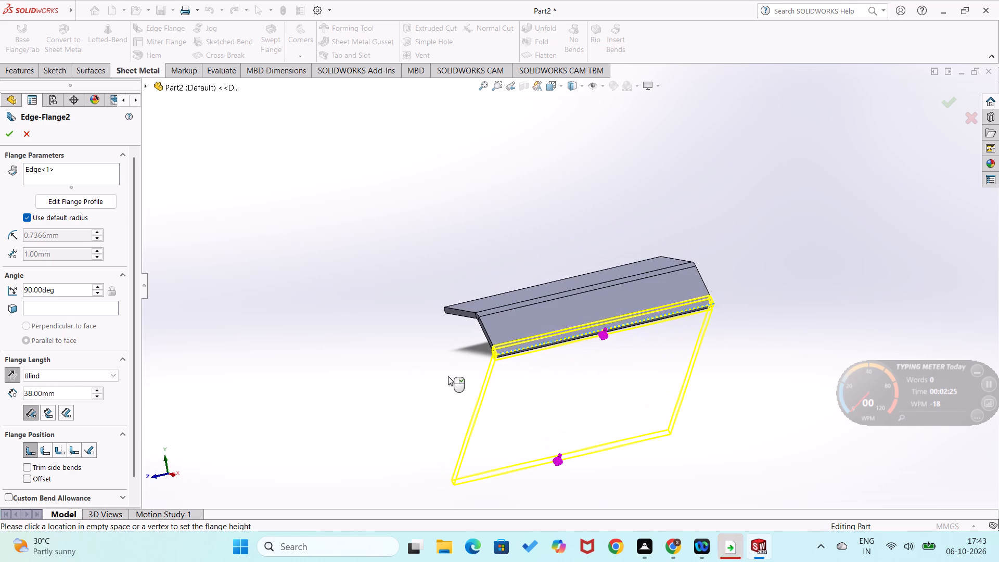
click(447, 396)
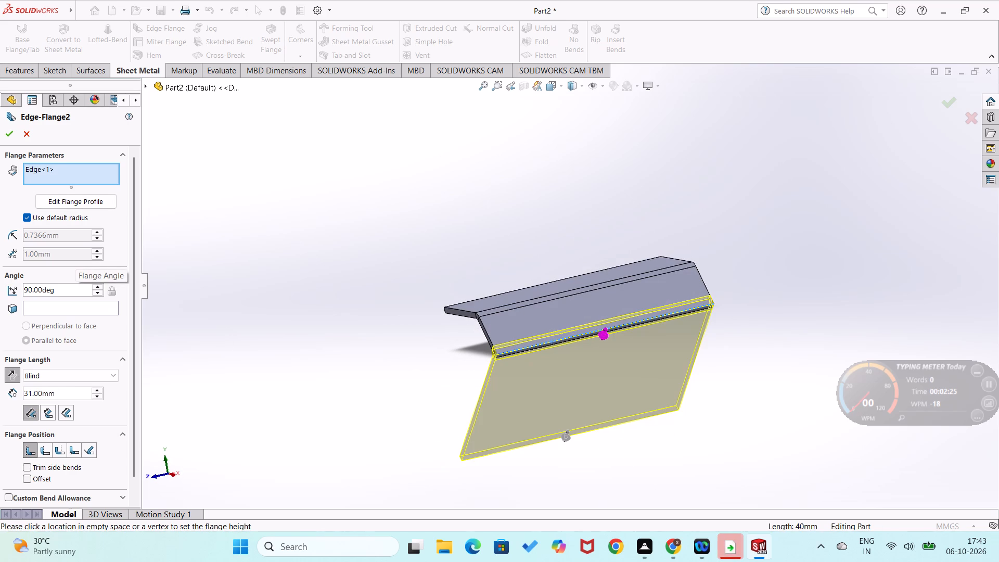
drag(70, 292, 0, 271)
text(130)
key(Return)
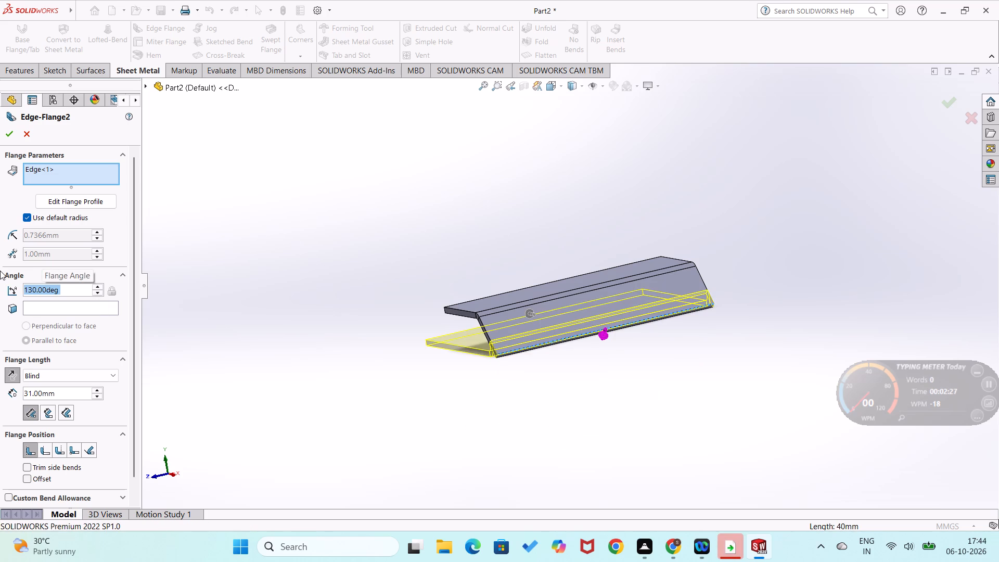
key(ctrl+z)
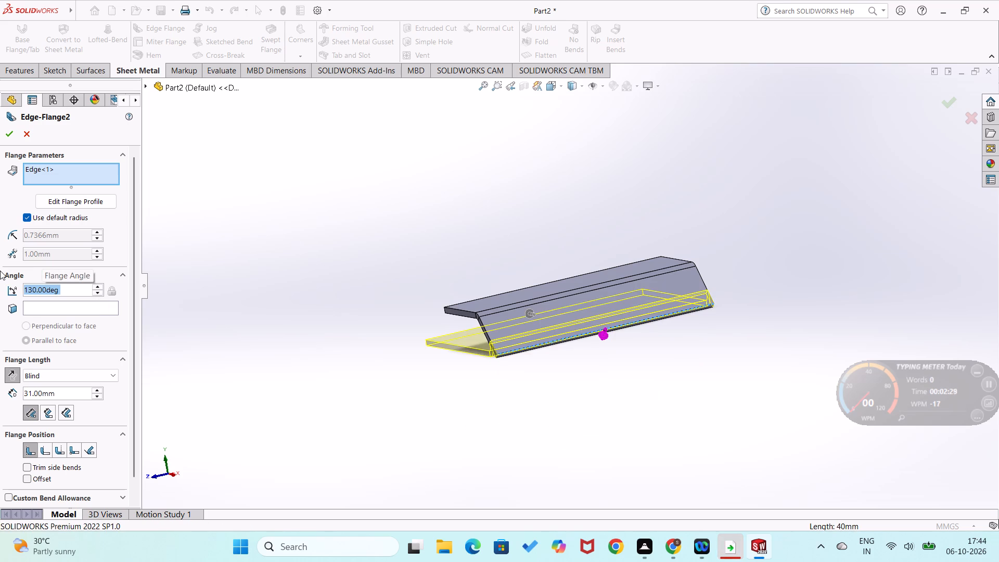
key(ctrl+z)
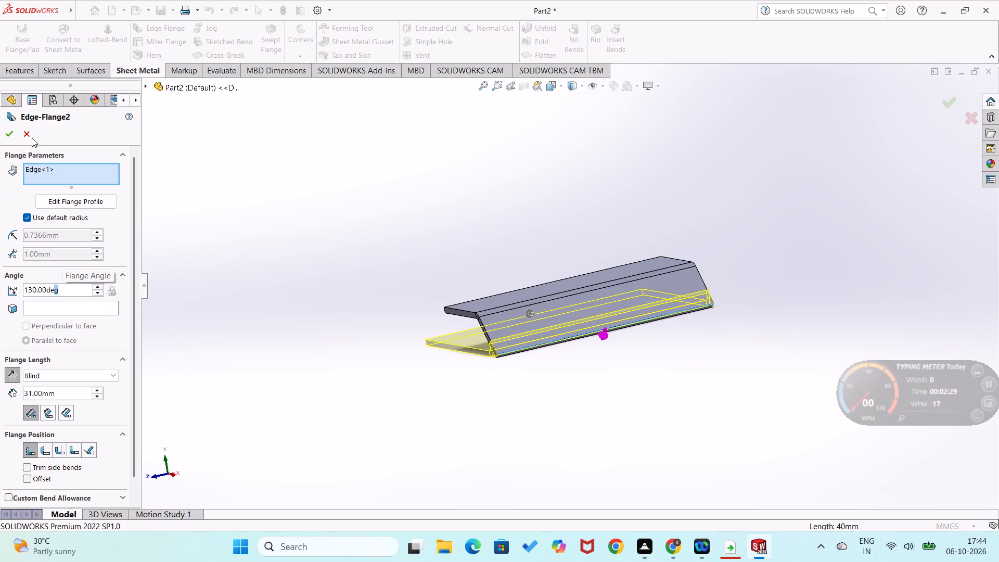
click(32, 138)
Undo the completed 50-degree edge flange, leaving only the base flange.
key(ctrl+z)
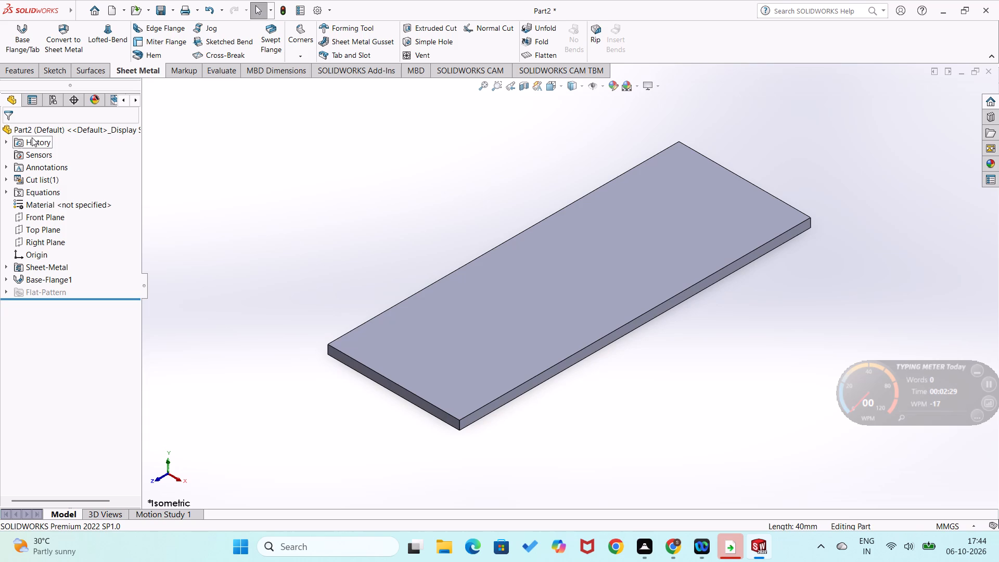
Start a downward edge flange about 8.7 mm long at 40 degrees on the bottom edge of the base flange's opposite long side.
middle_drag(147, 232, 228, 342)
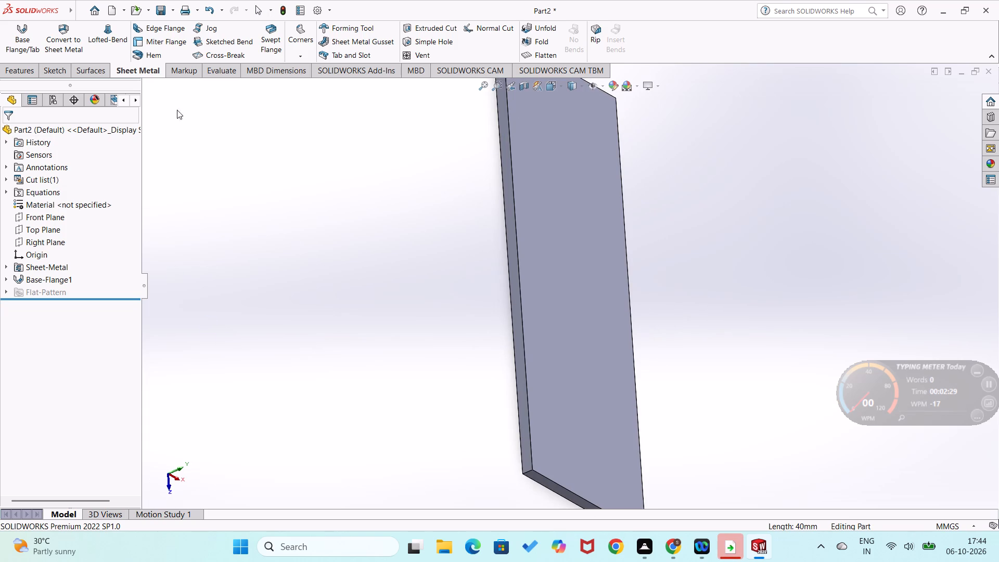
click(159, 24)
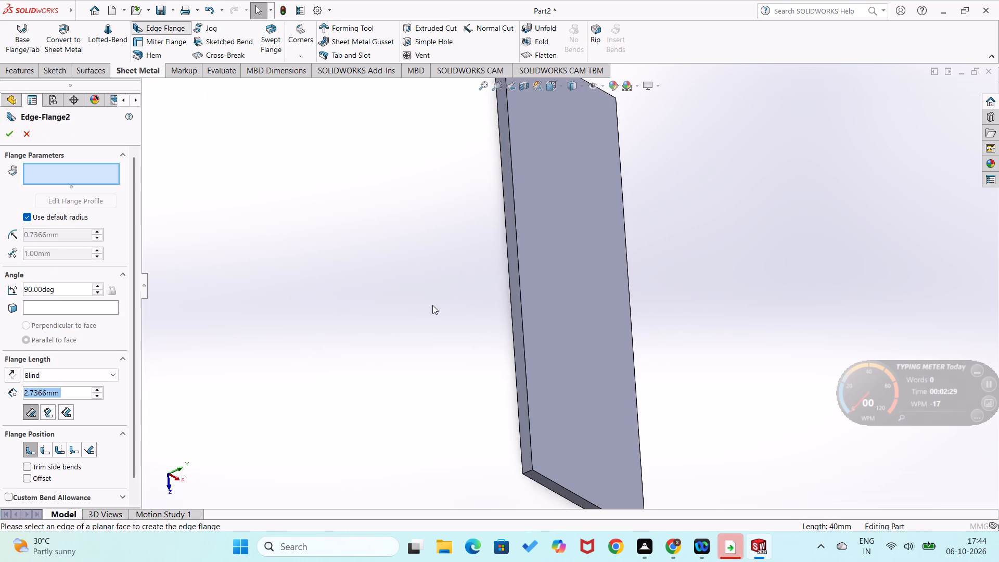
click(516, 375)
click(460, 382)
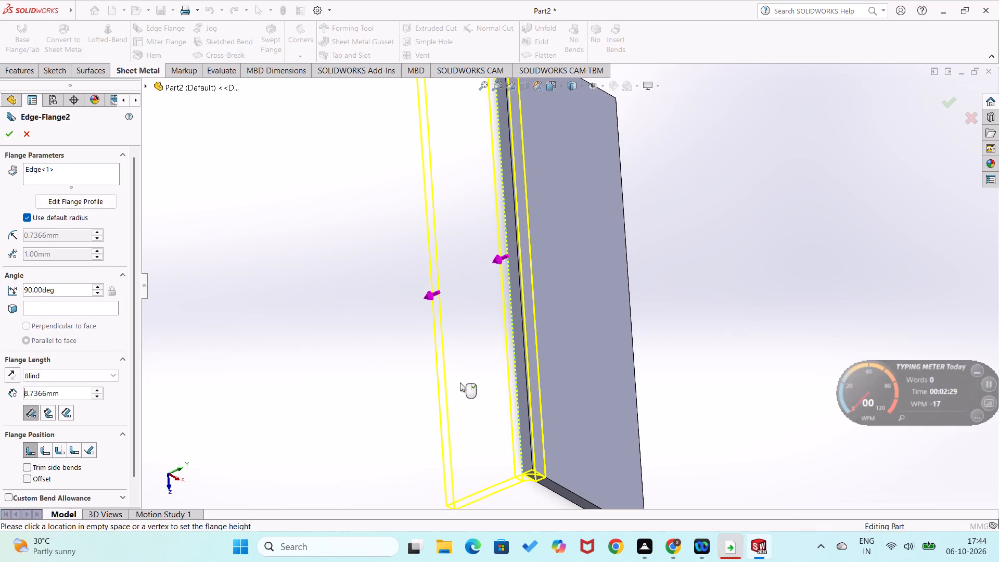
drag(64, 283, 39, 282)
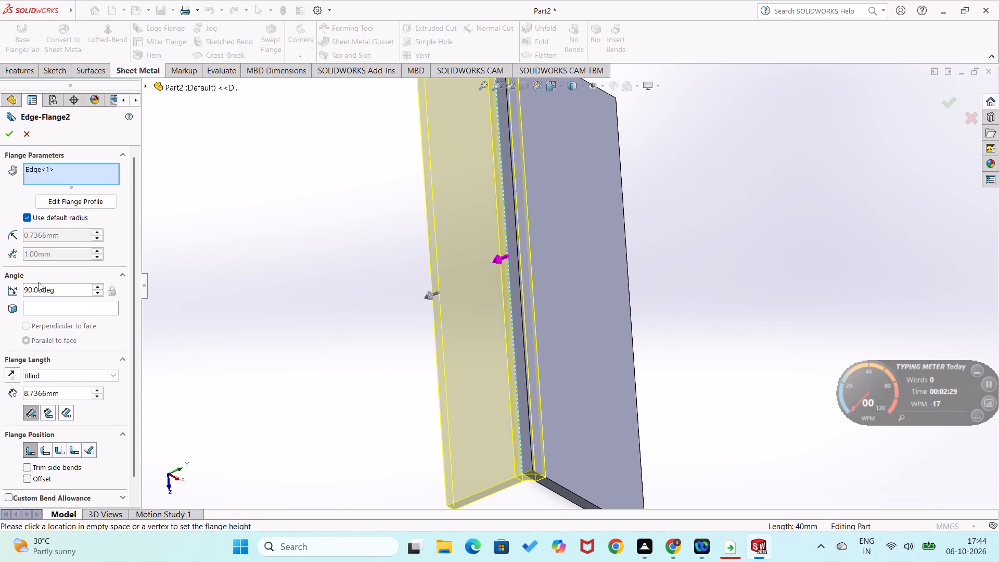
drag(39, 282, 3, 279)
drag(57, 290, 5, 283)
text(40)
key(Return)
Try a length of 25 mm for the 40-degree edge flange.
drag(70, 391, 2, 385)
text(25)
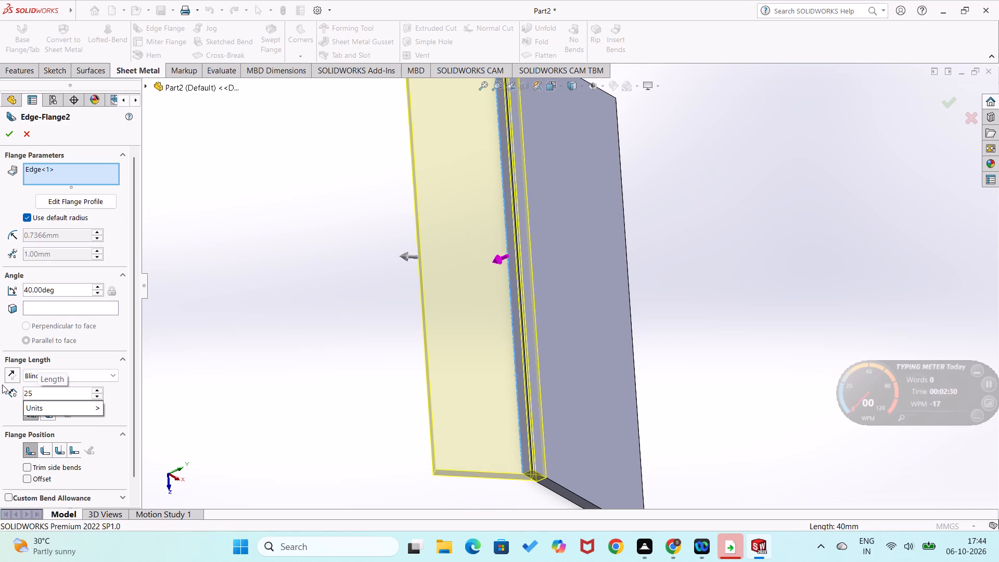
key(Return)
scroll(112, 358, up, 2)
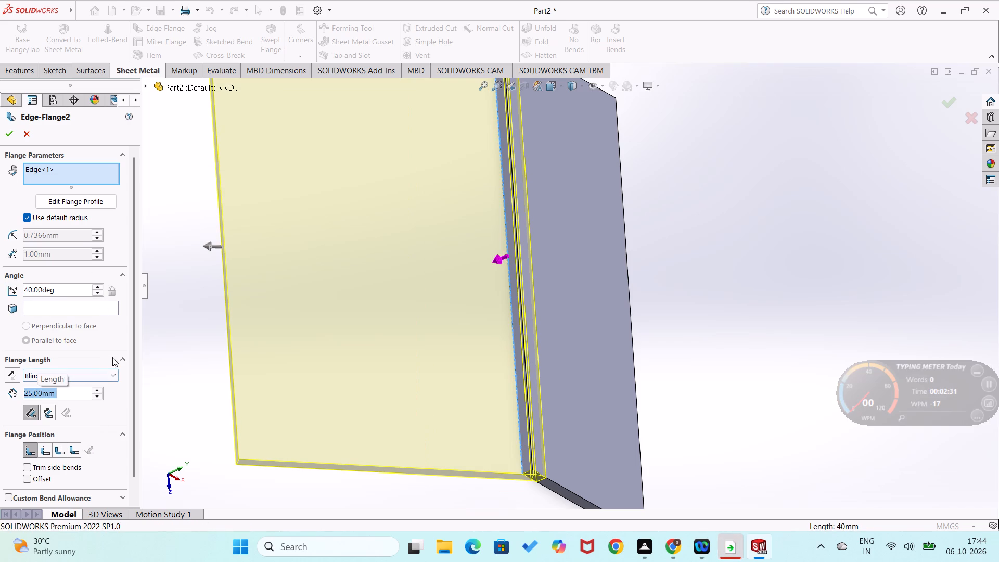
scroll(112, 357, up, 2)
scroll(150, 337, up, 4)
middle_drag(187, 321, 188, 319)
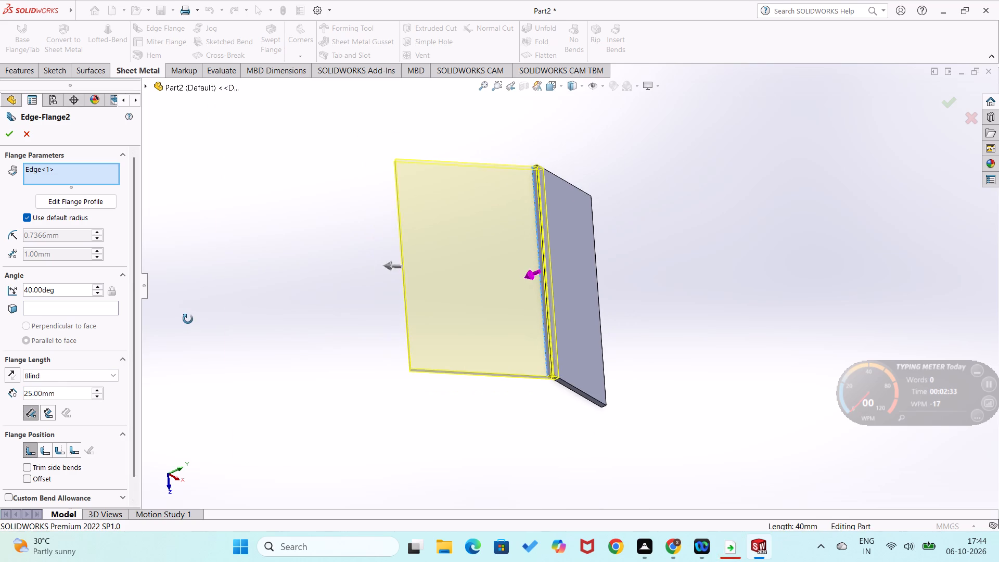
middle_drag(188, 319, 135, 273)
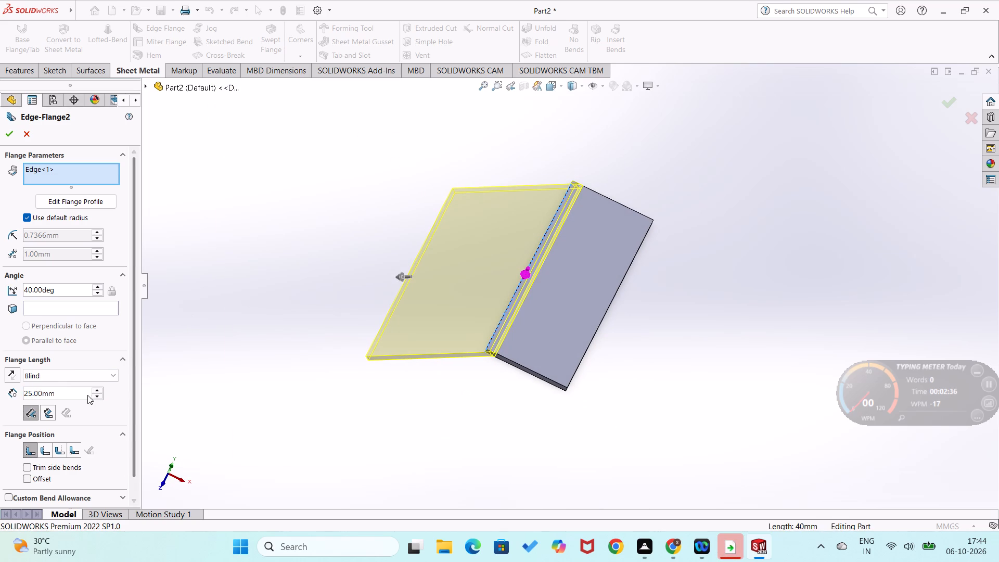
Set the edge flange's length to 6 mm and complete the flange.
drag(79, 394, 0, 369)
key(6)
key(Return)
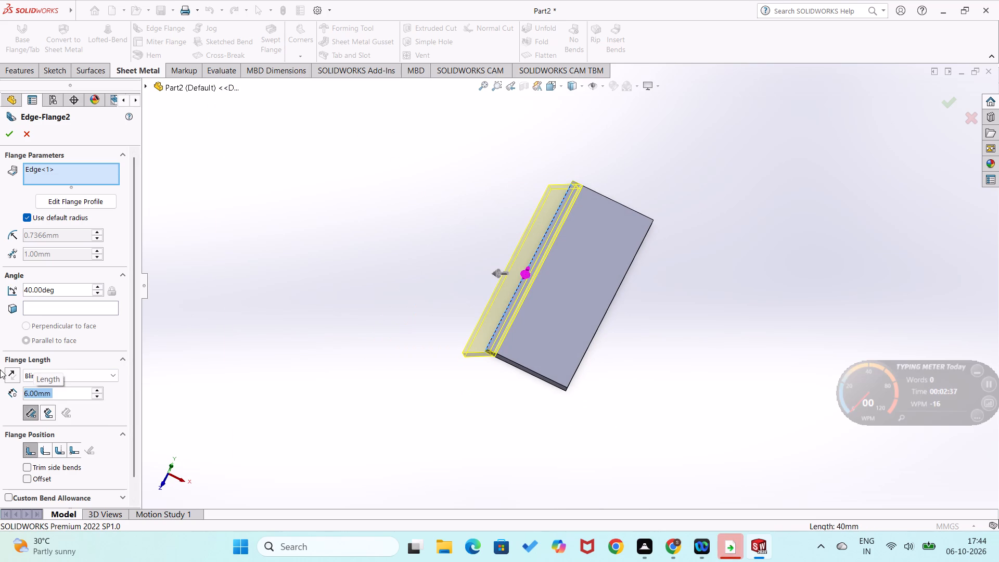
click(12, 129)
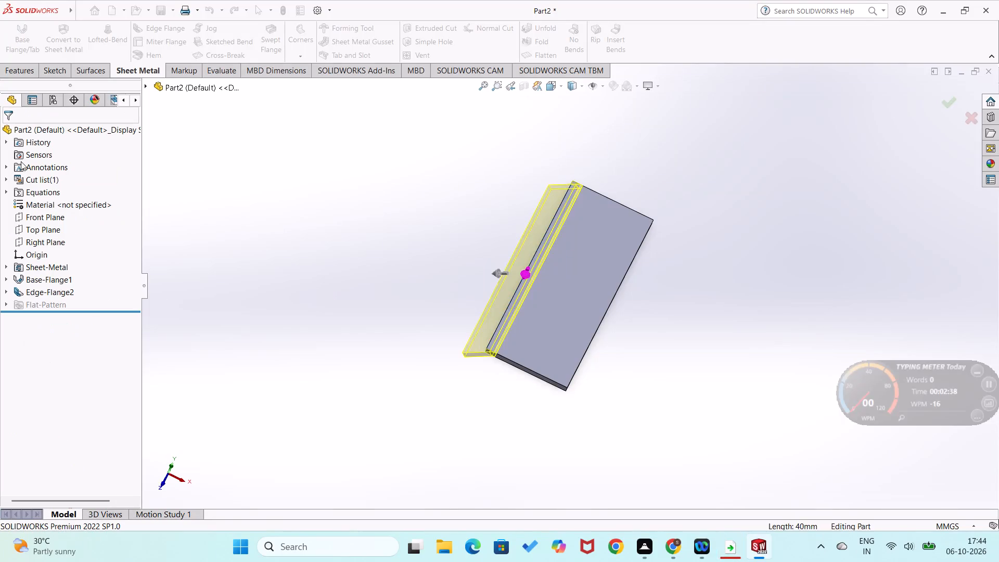
click(204, 337)
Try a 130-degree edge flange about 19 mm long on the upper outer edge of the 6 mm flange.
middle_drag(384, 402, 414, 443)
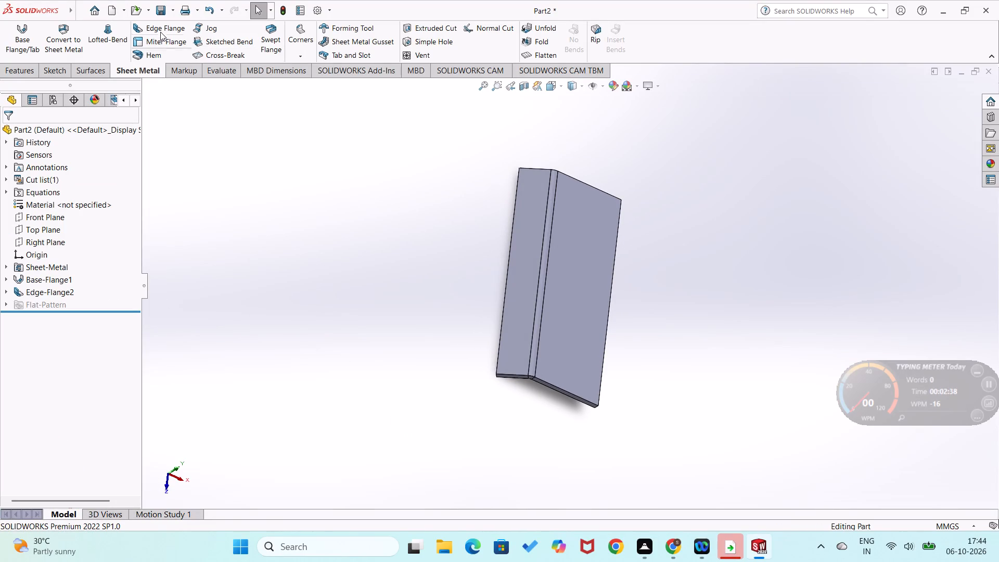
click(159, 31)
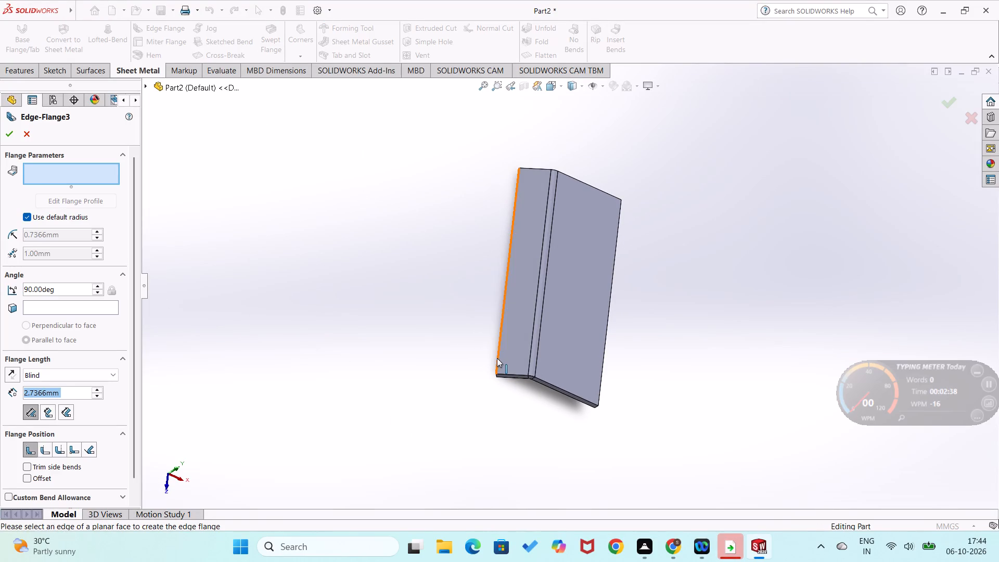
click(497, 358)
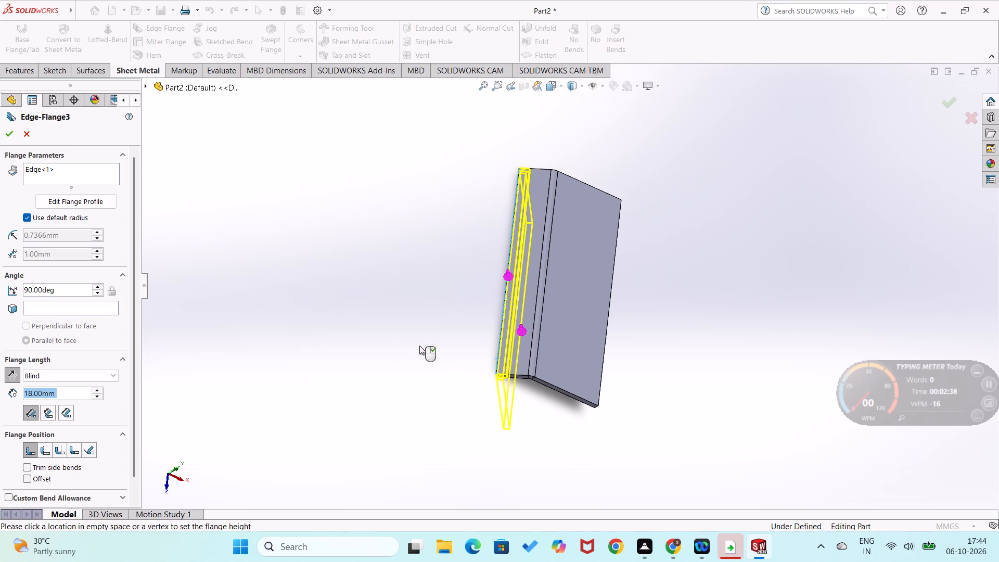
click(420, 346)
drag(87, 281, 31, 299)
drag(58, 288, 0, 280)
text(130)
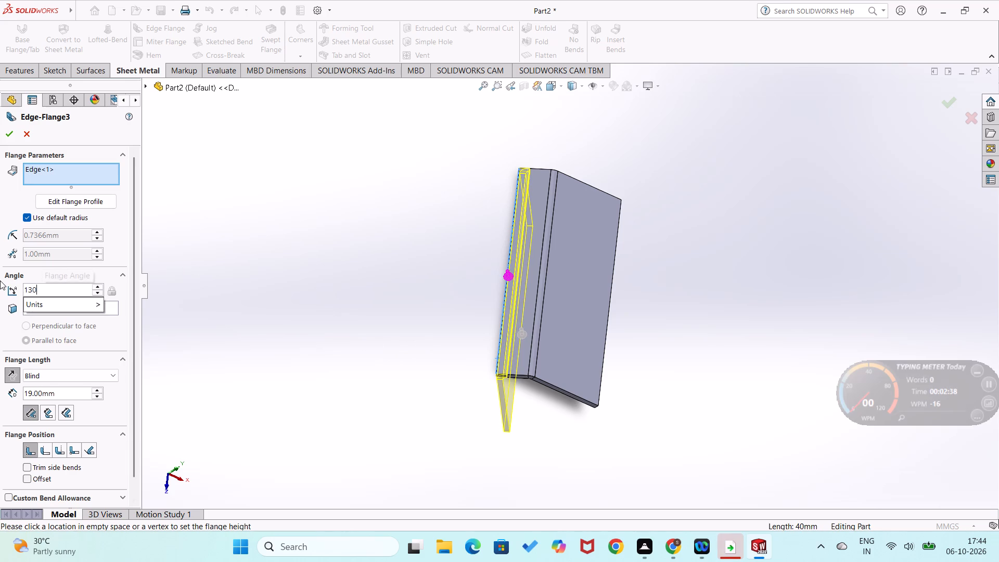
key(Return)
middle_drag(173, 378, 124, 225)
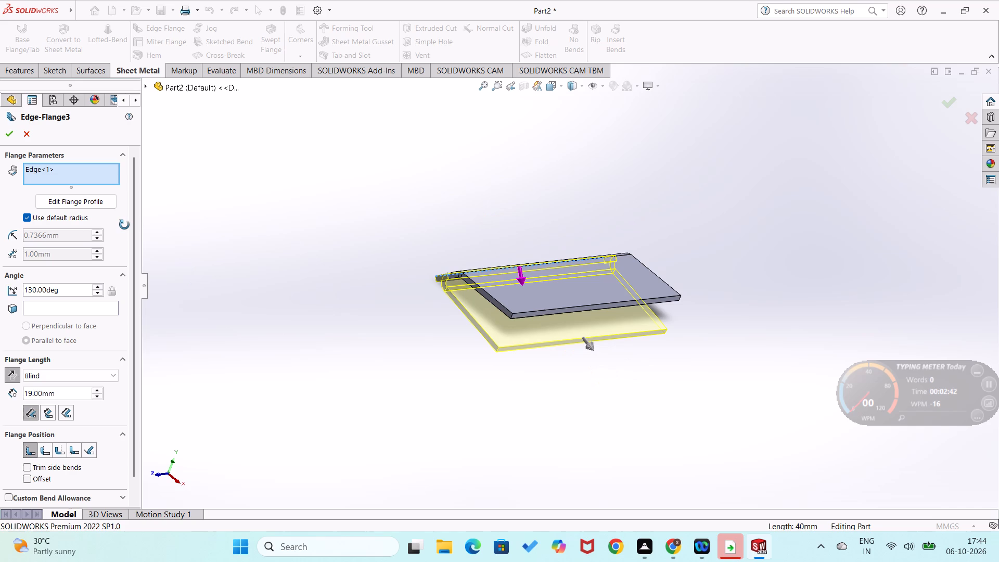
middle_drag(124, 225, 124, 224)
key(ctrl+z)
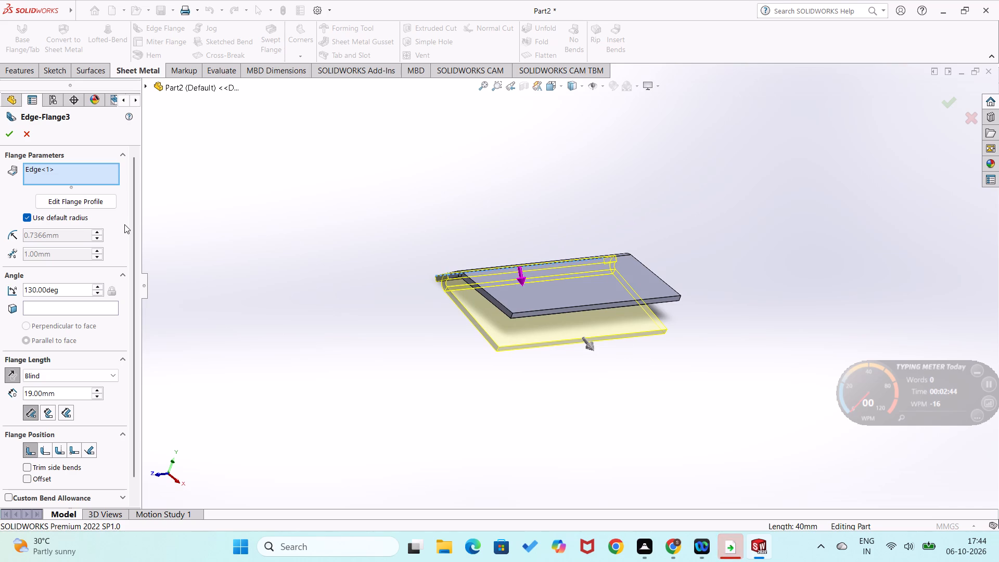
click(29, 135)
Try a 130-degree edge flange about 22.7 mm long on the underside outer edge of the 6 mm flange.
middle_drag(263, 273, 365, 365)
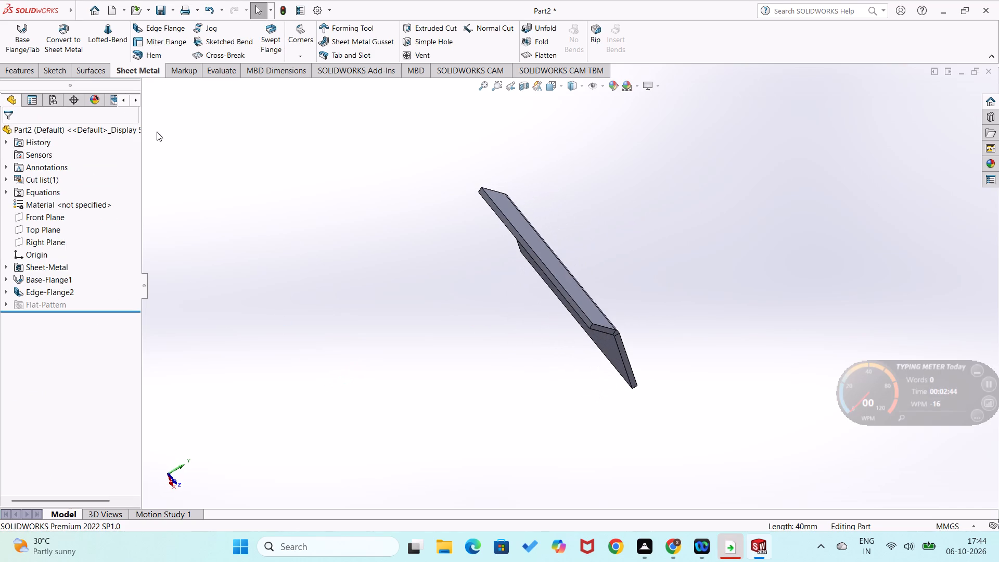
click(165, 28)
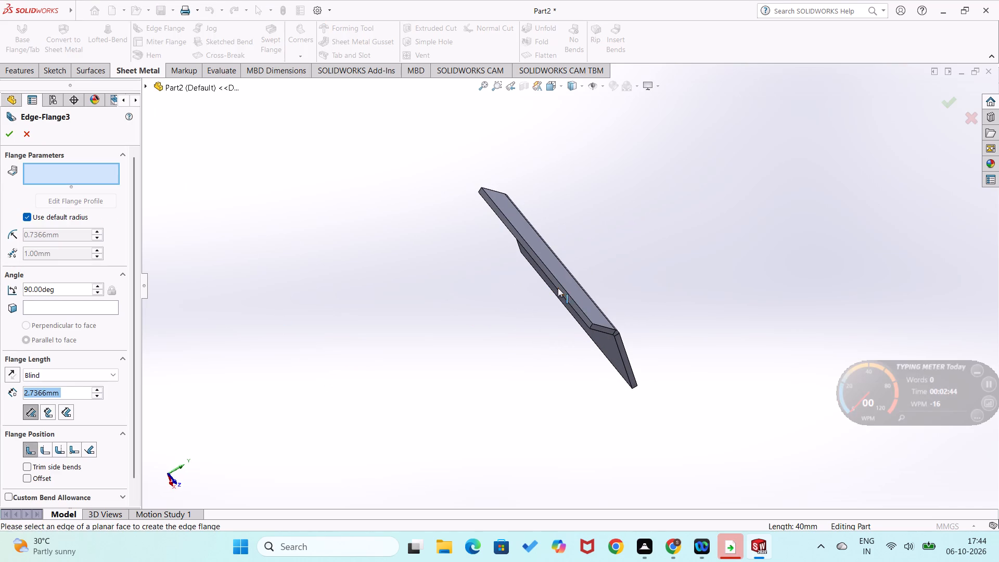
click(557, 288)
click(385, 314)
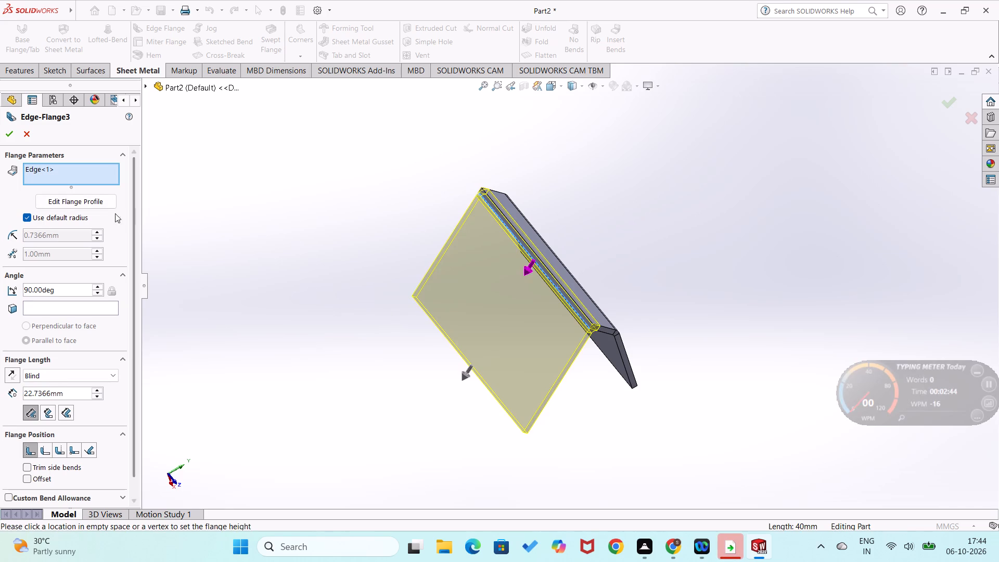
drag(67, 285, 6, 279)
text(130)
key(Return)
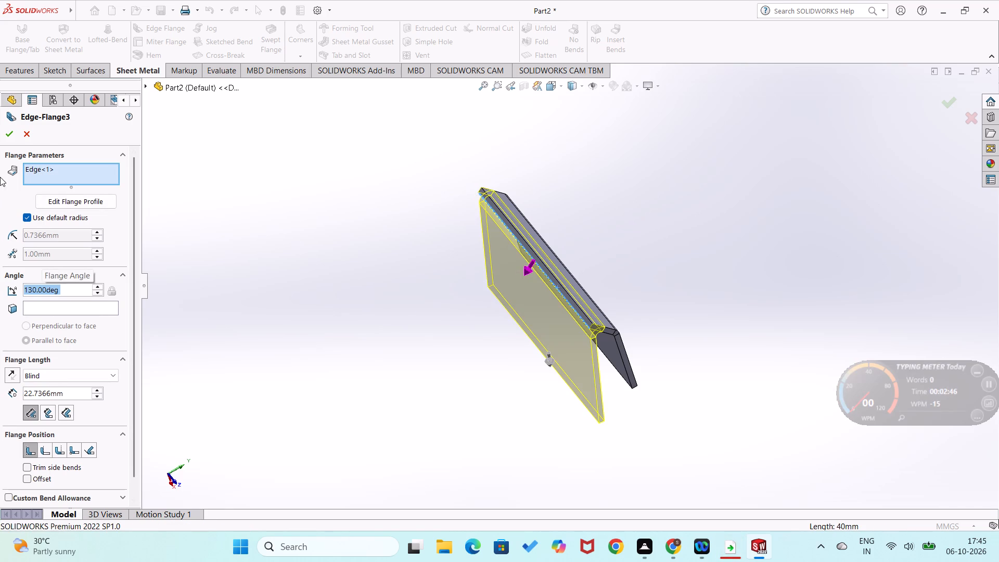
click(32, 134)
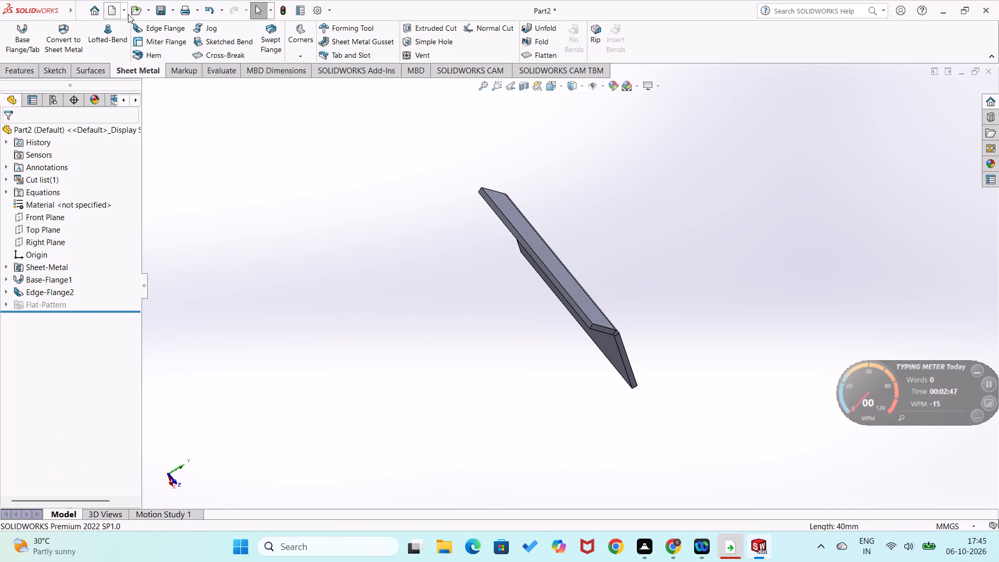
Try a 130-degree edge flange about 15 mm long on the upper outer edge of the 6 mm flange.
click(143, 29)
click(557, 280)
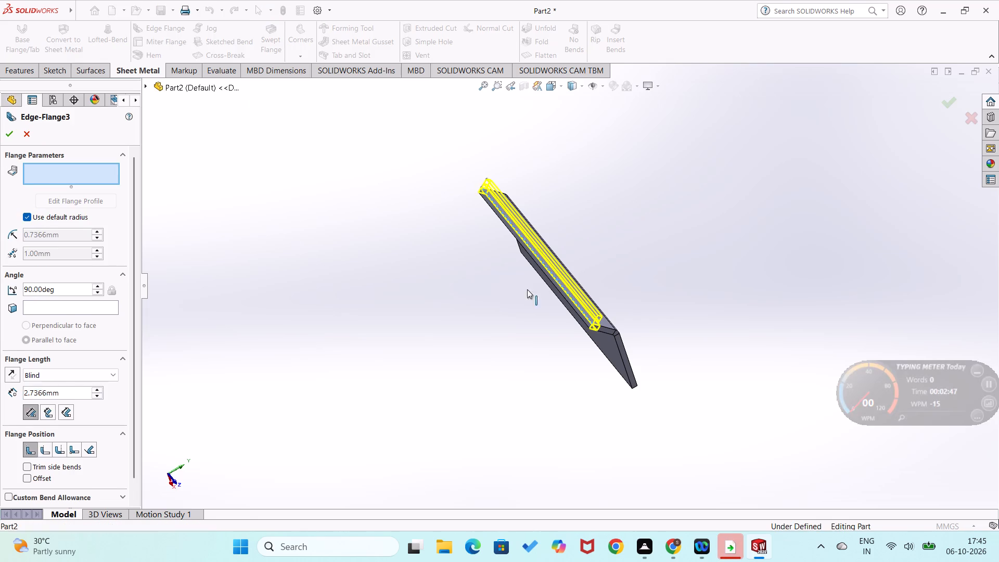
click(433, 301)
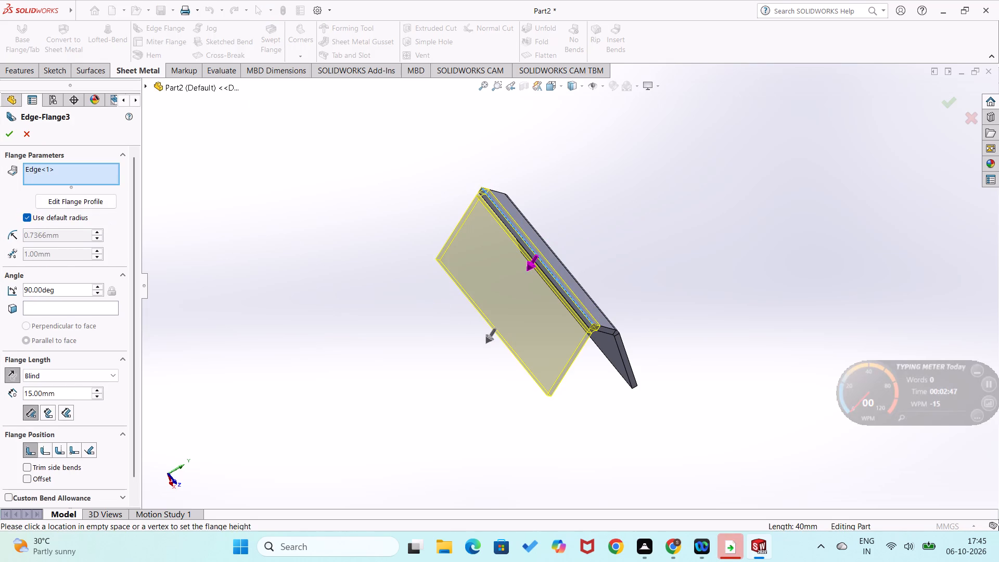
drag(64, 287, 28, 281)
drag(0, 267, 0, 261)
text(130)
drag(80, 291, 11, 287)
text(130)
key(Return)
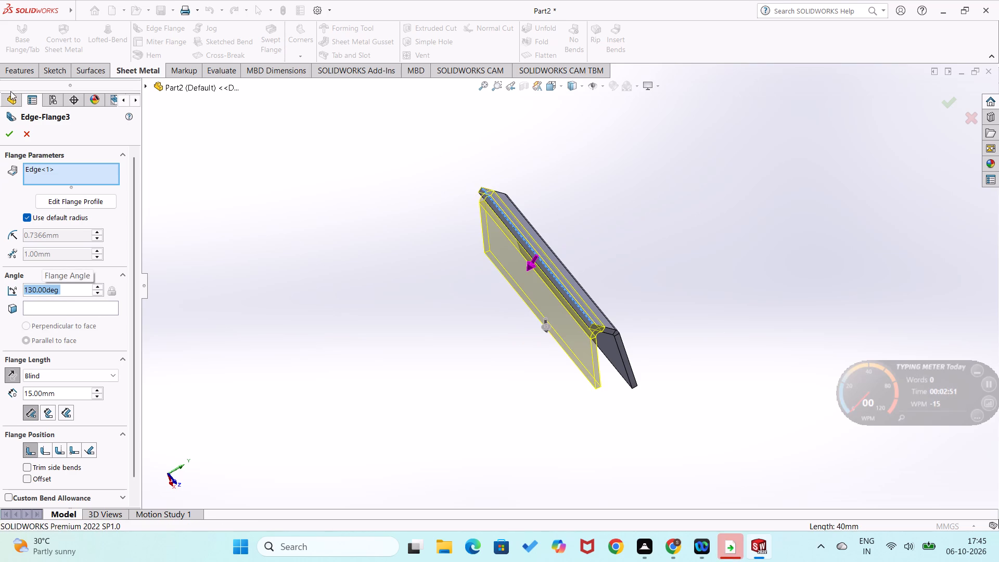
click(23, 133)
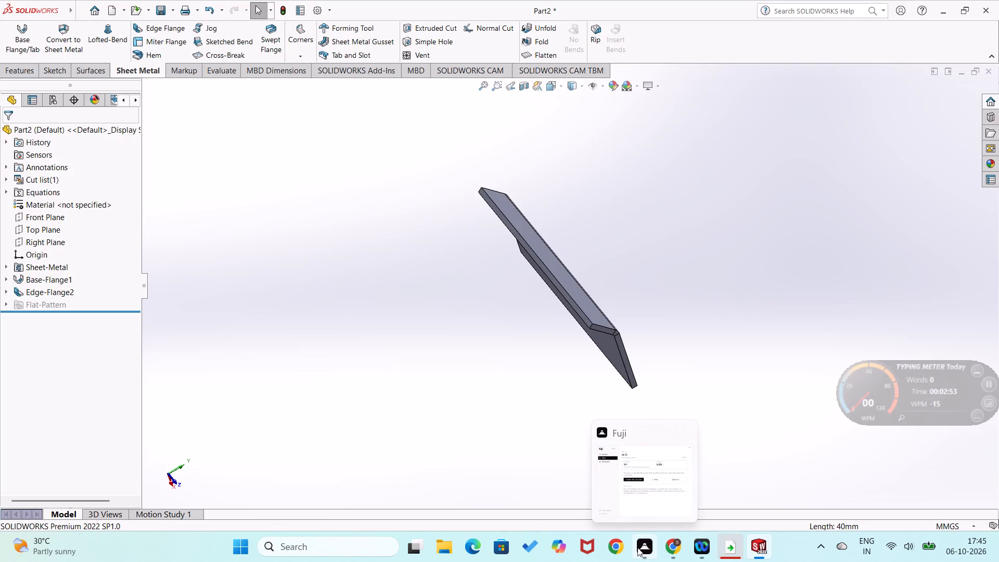
Close the current sheet metal part without saving its changes.
click(992, 72)
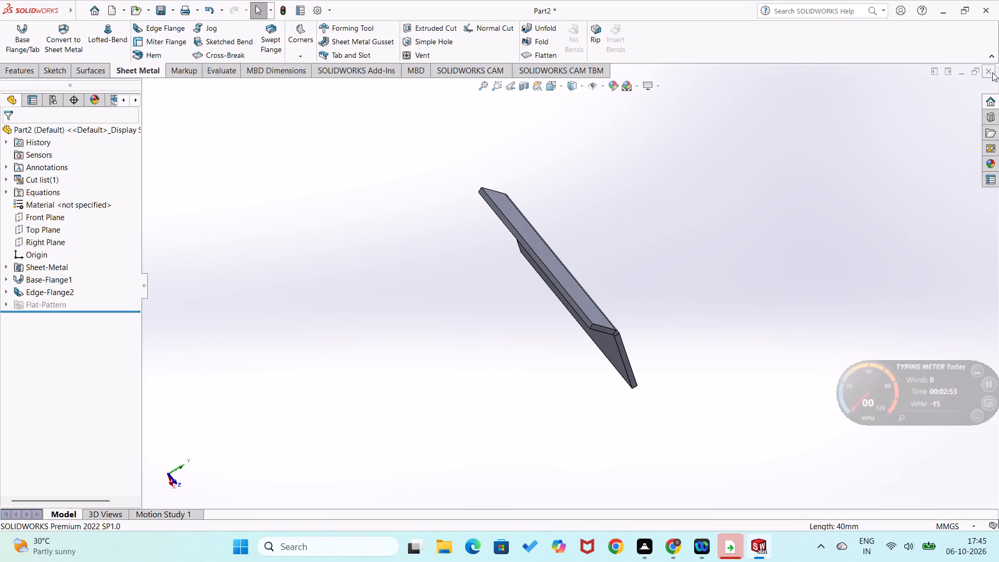
click(551, 282)
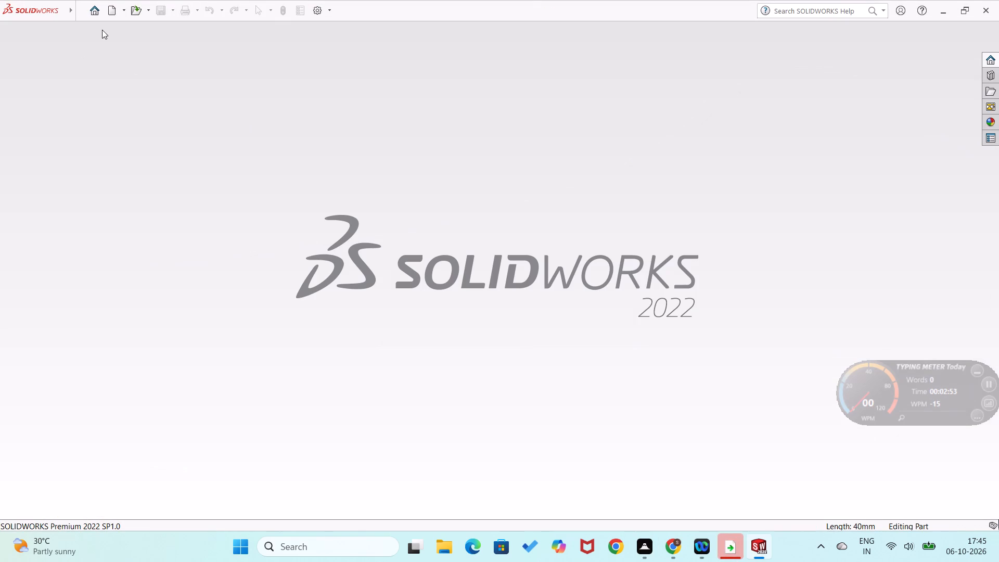
Start a new part and sketch a corner rectangle about 131 x 71 mm from the origin on the Top Plane.
click(97, 7)
click(310, 157)
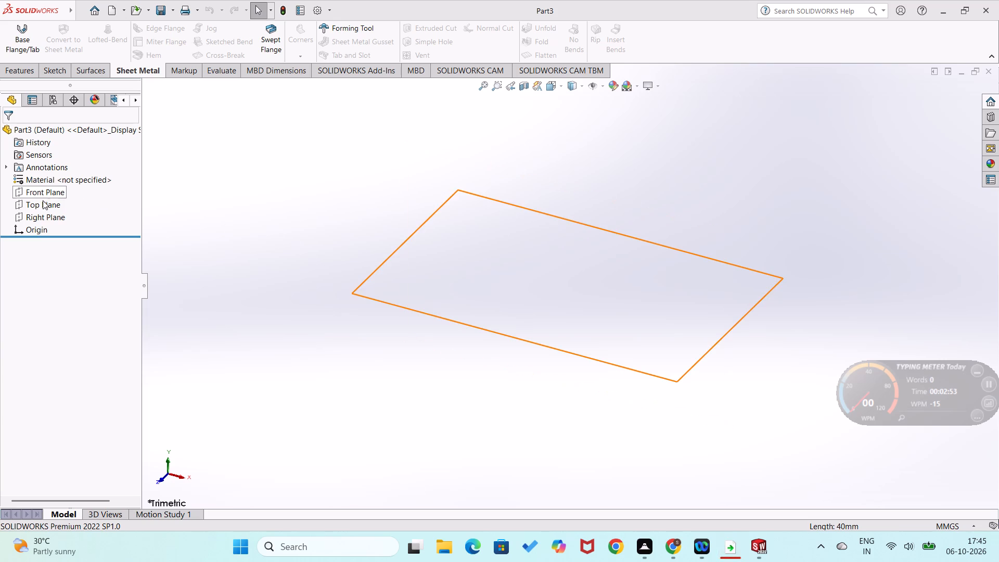
right_click(39, 202)
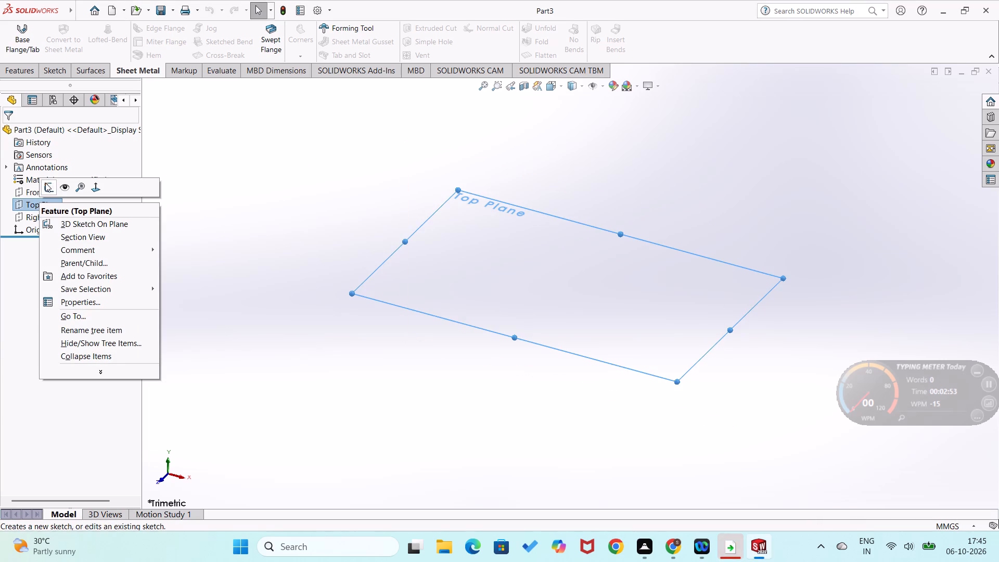
click(45, 183)
click(234, 255)
right_drag(279, 218, 243, 387)
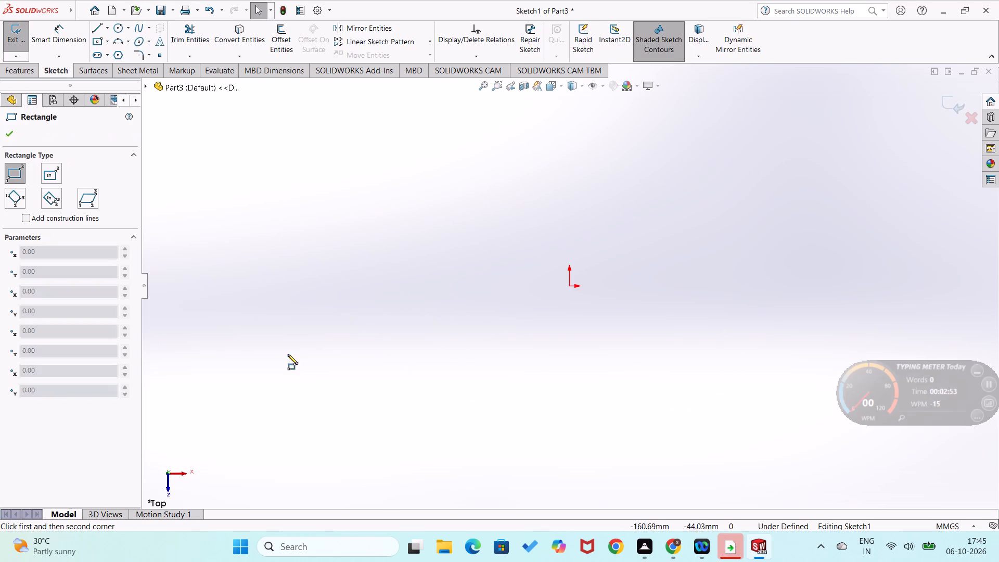
click(567, 288)
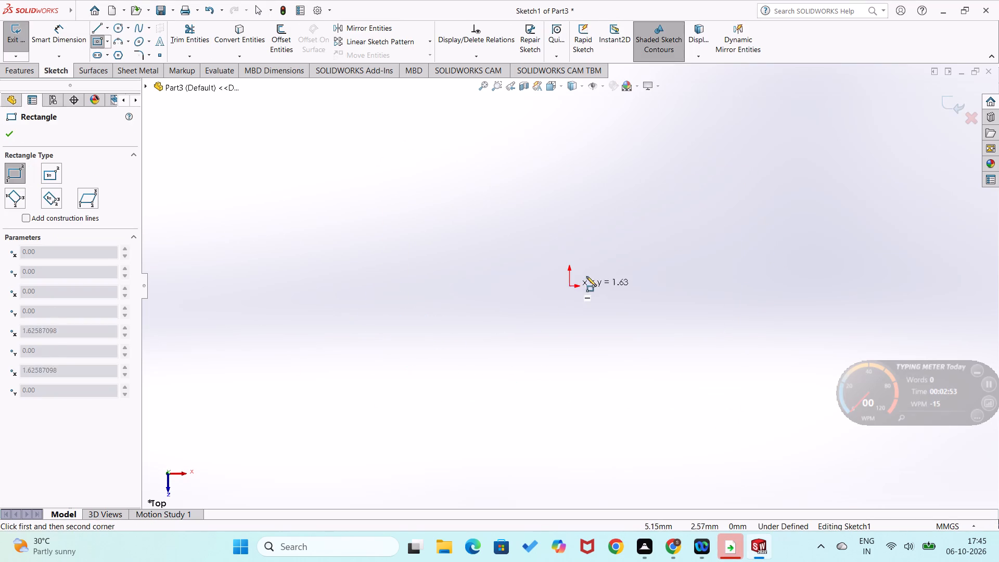
click(821, 150)
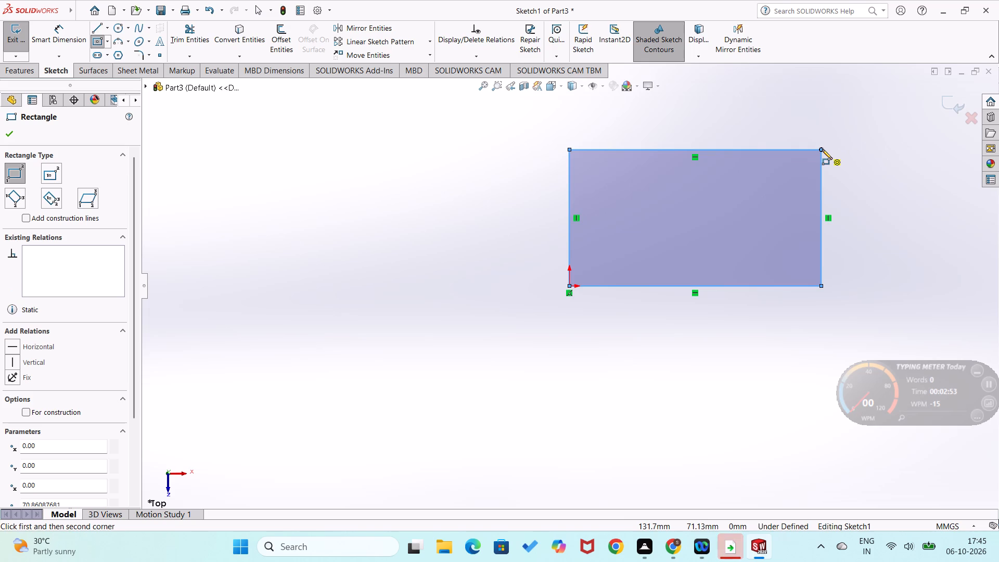
Dimension the rectangle's lower side to 200 mm and its vertical side at the origin to 100 mm.
right_drag(777, 351, 953, 223)
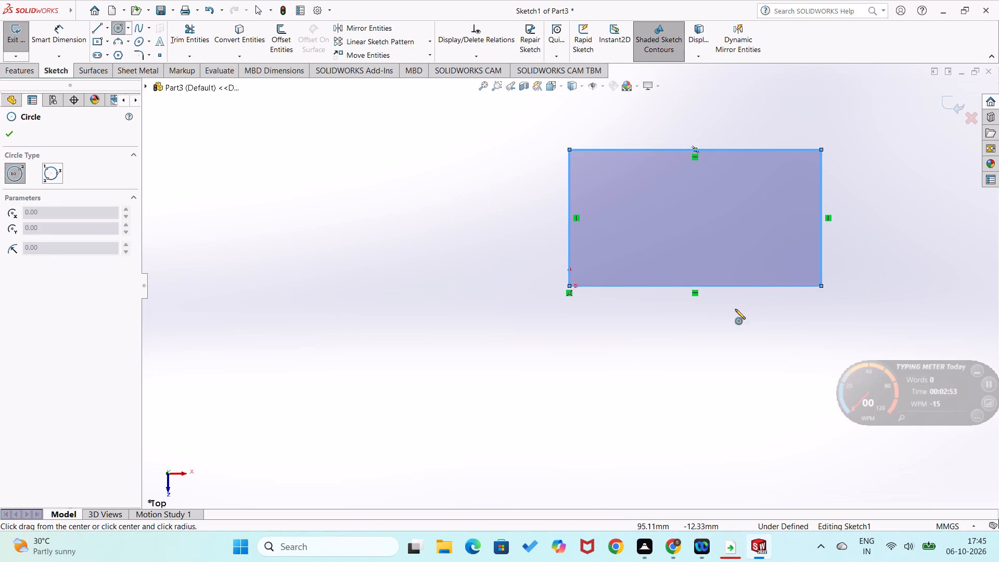
right_drag(673, 400, 681, 261)
click(705, 284)
click(708, 325)
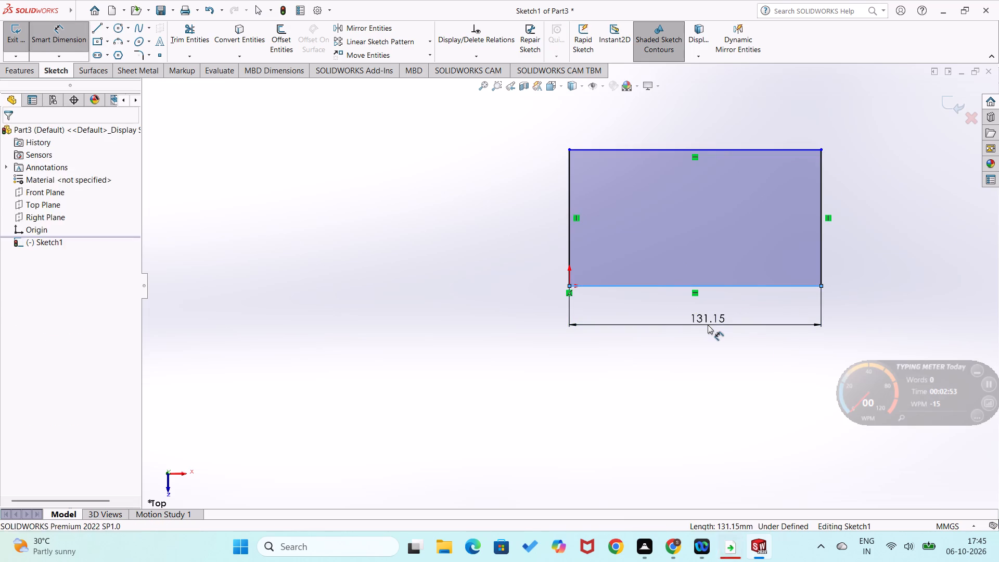
text(200)
key(Return)
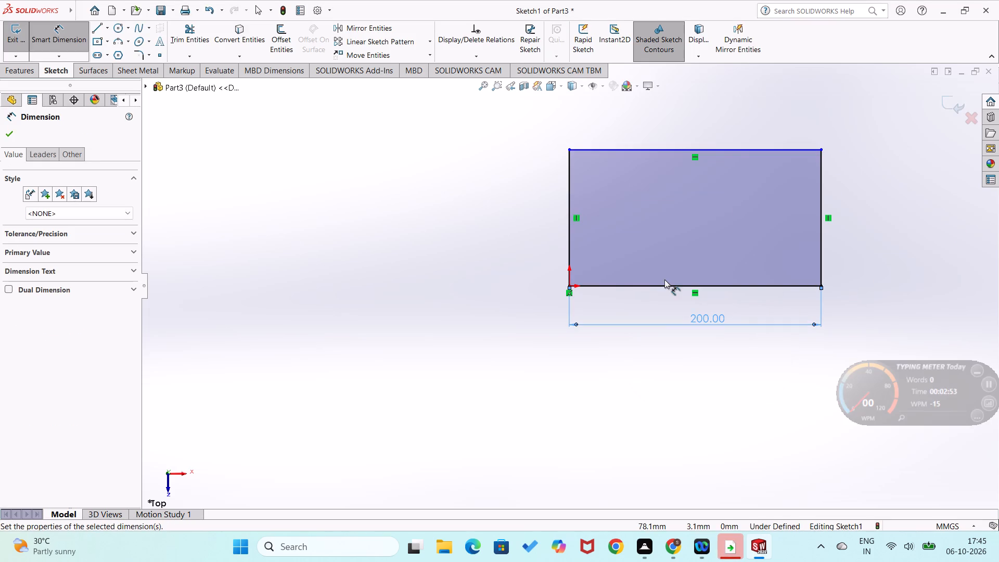
click(570, 239)
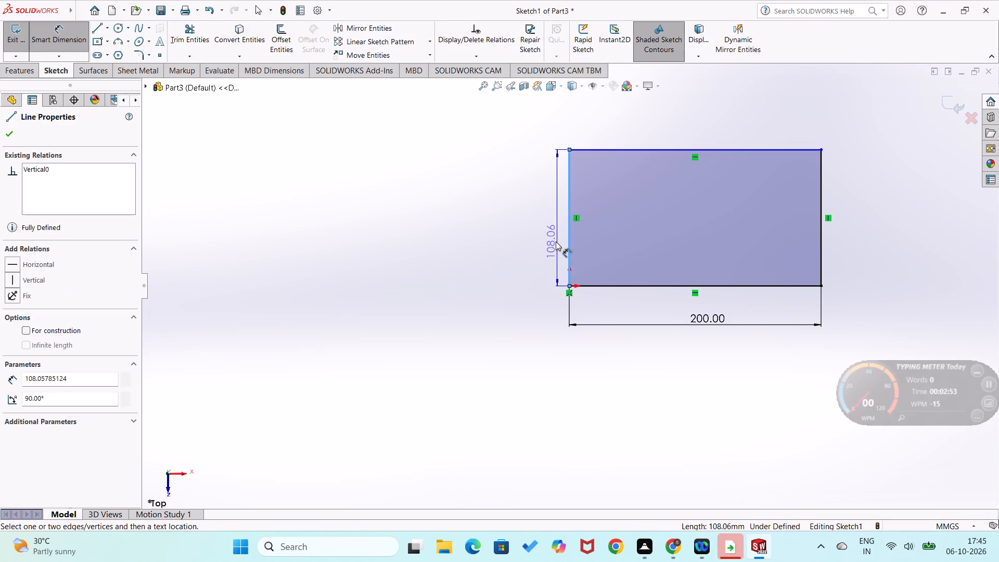
click(556, 241)
text(100)
key(Return)
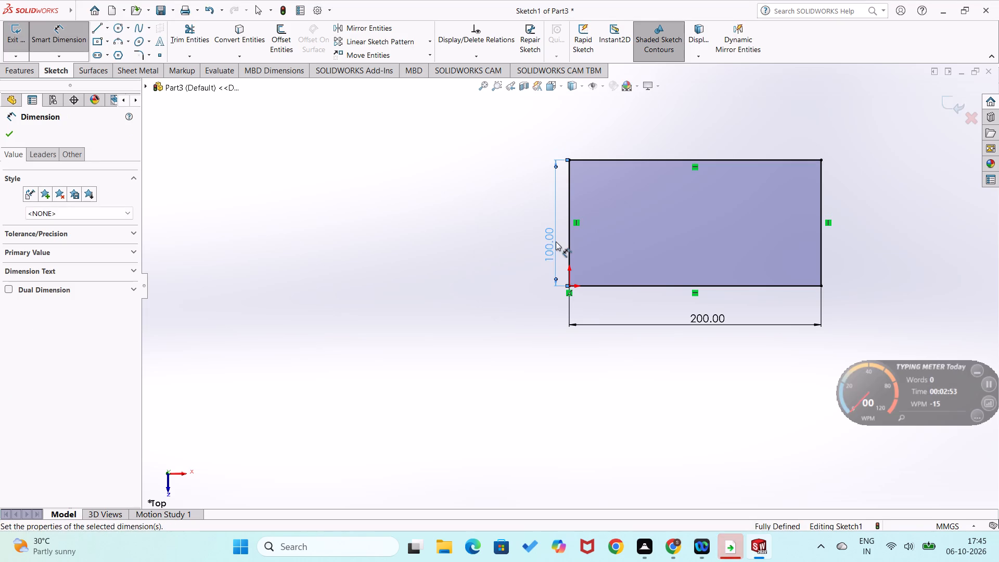
click(493, 265)
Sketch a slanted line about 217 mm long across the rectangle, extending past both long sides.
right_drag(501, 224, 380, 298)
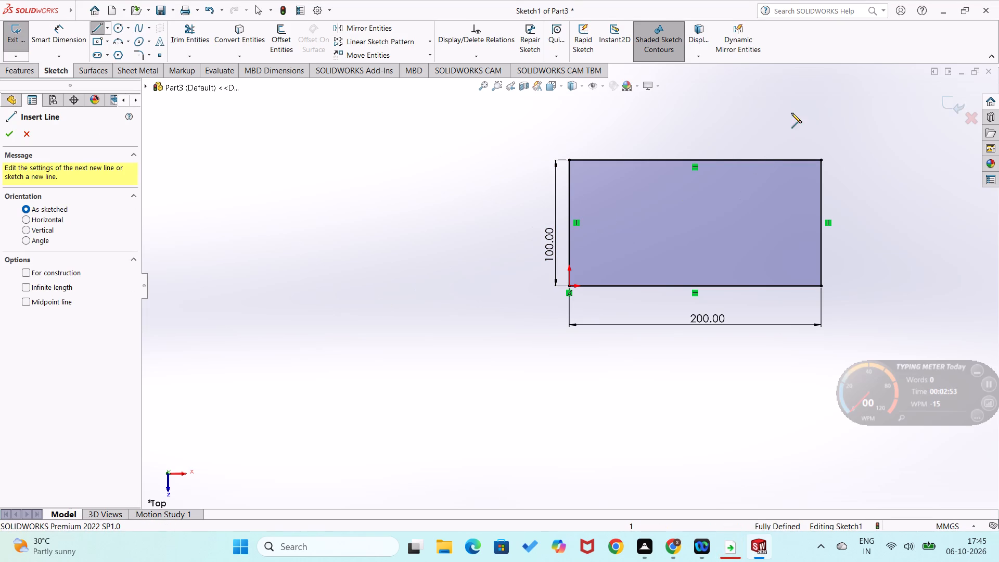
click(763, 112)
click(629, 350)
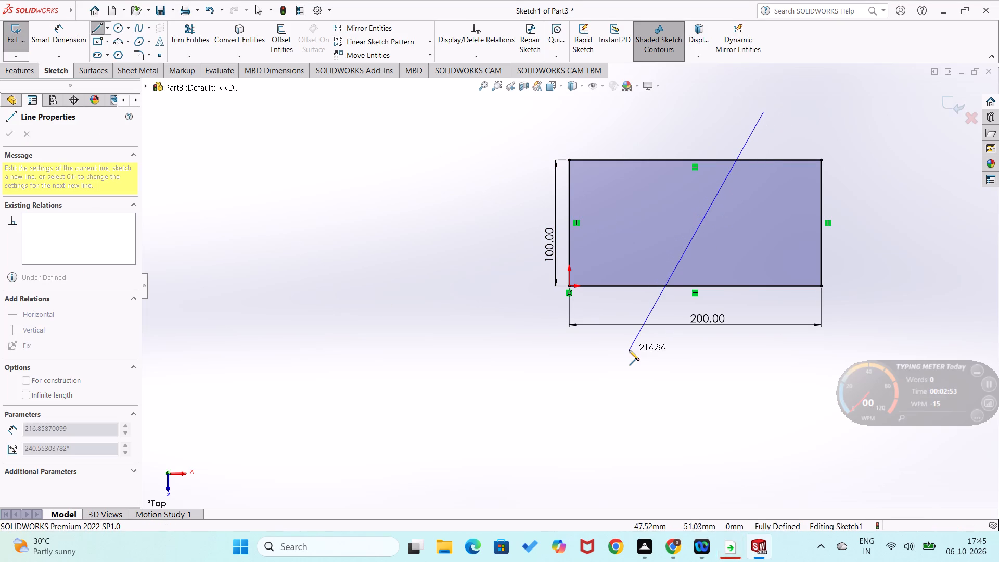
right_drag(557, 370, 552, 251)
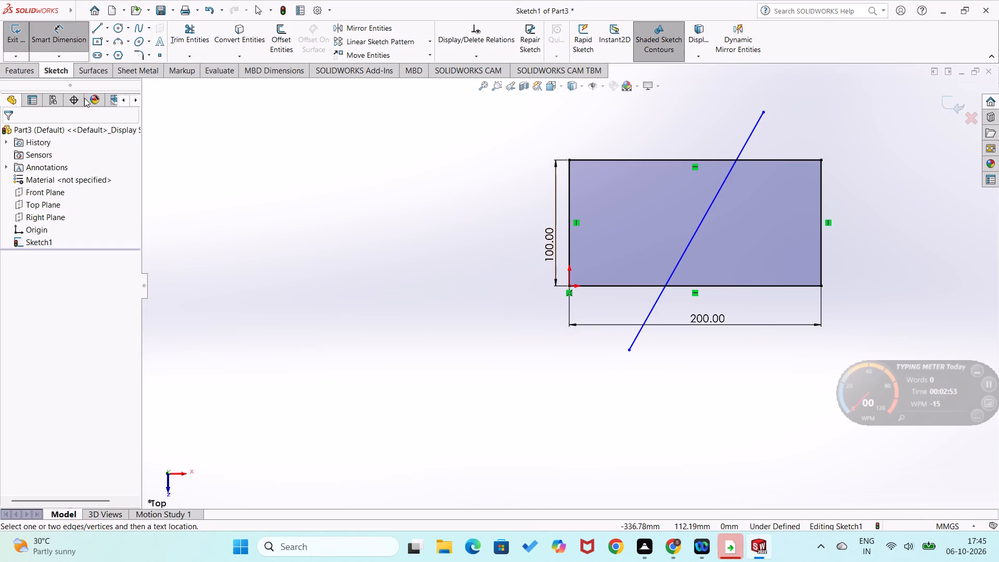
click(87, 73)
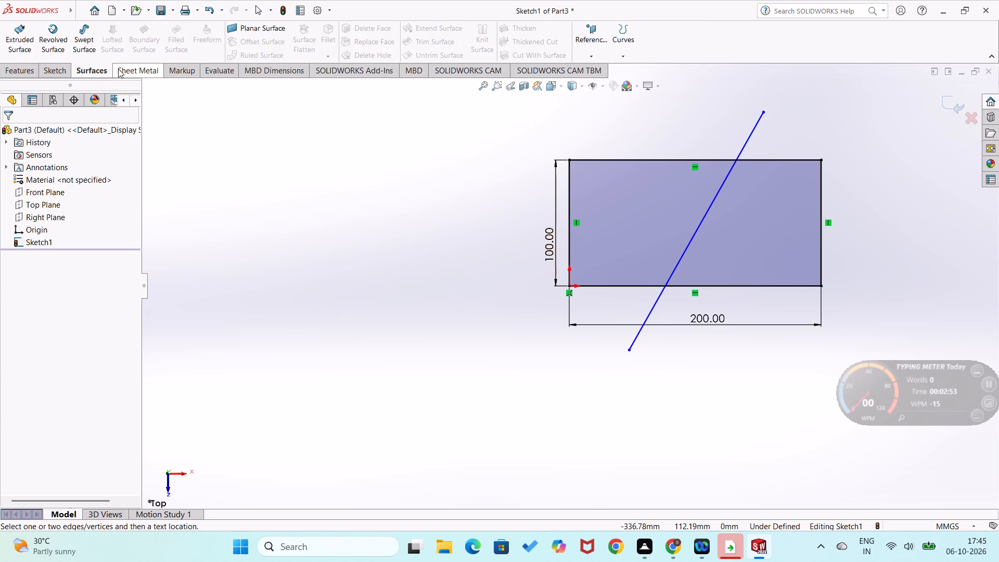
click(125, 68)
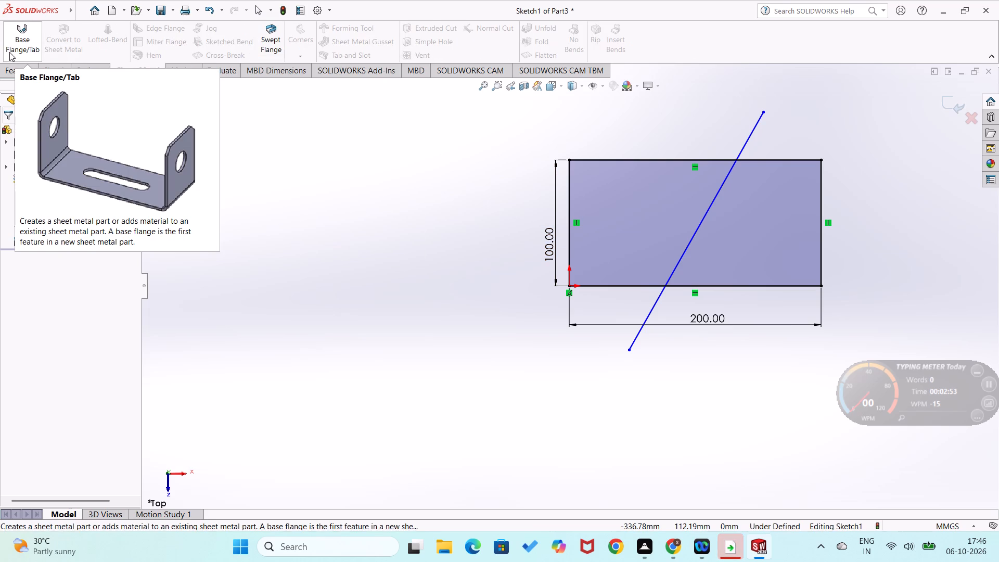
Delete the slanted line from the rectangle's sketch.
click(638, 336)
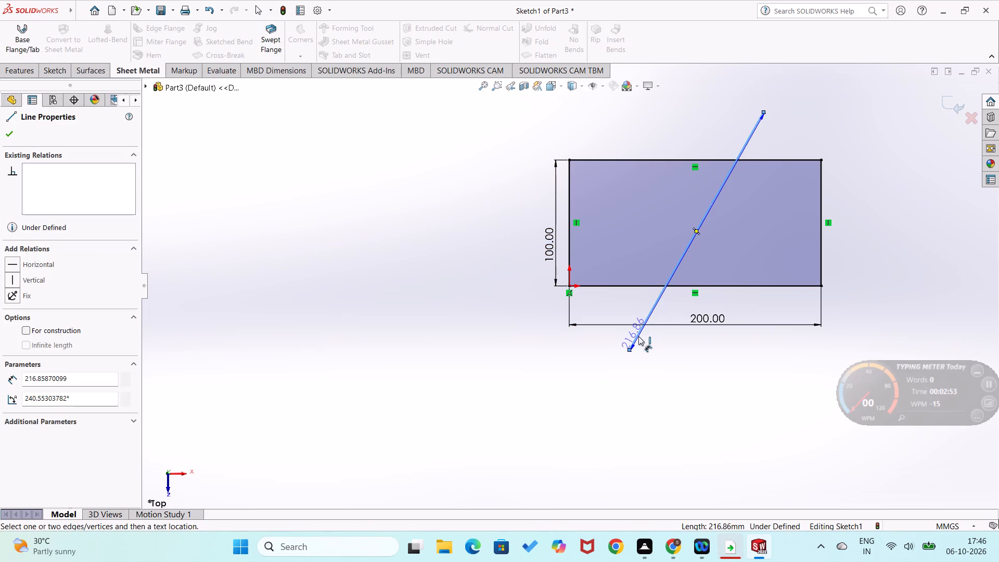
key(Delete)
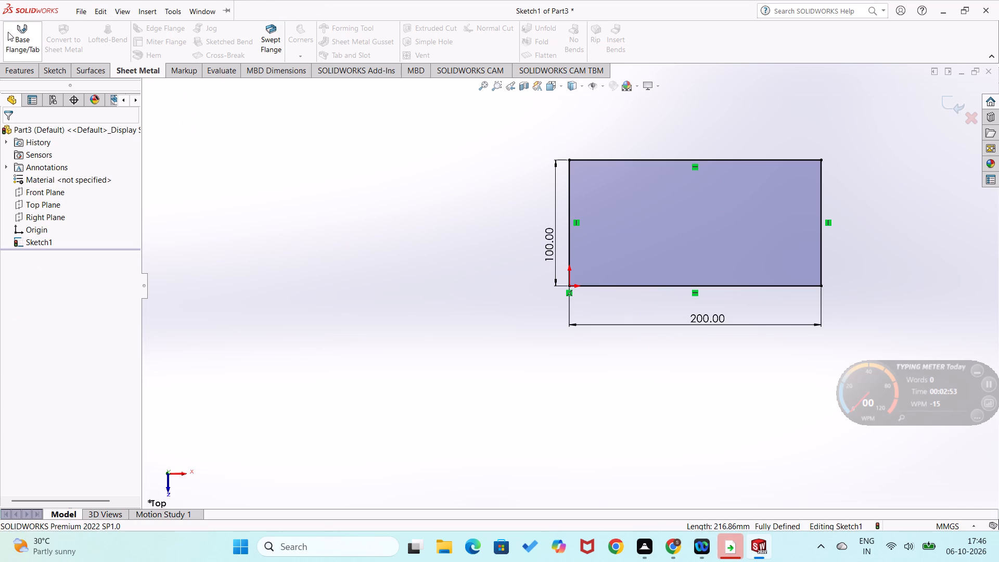
Create a 1 mm thick base flange from the 200 x 100 mm rectangle.
click(9, 33)
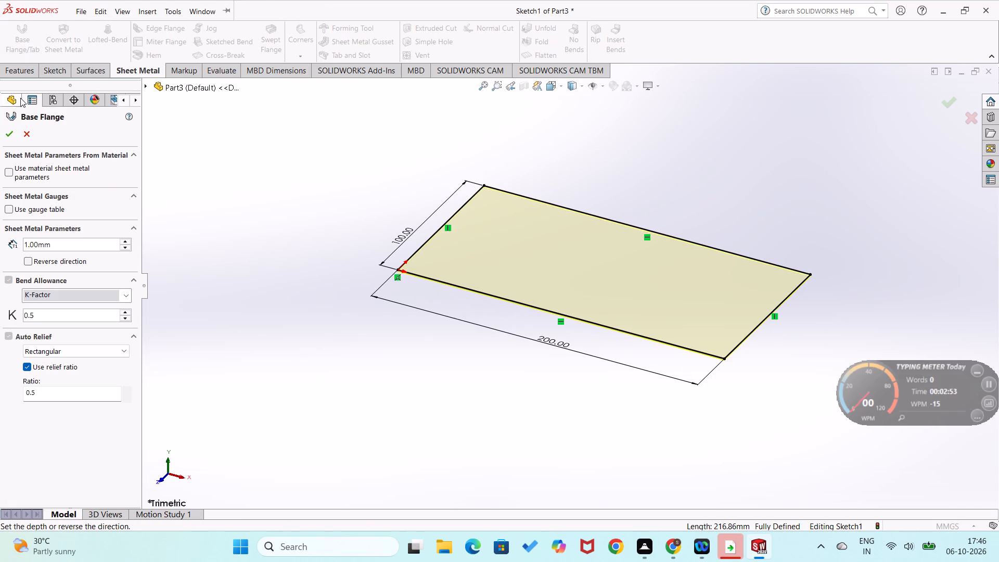
click(5, 138)
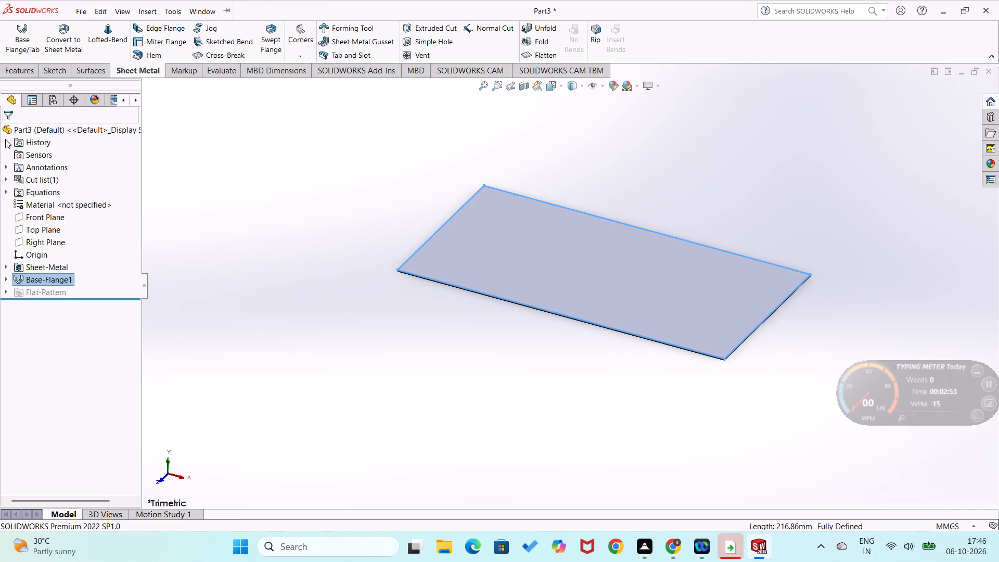
click(301, 208)
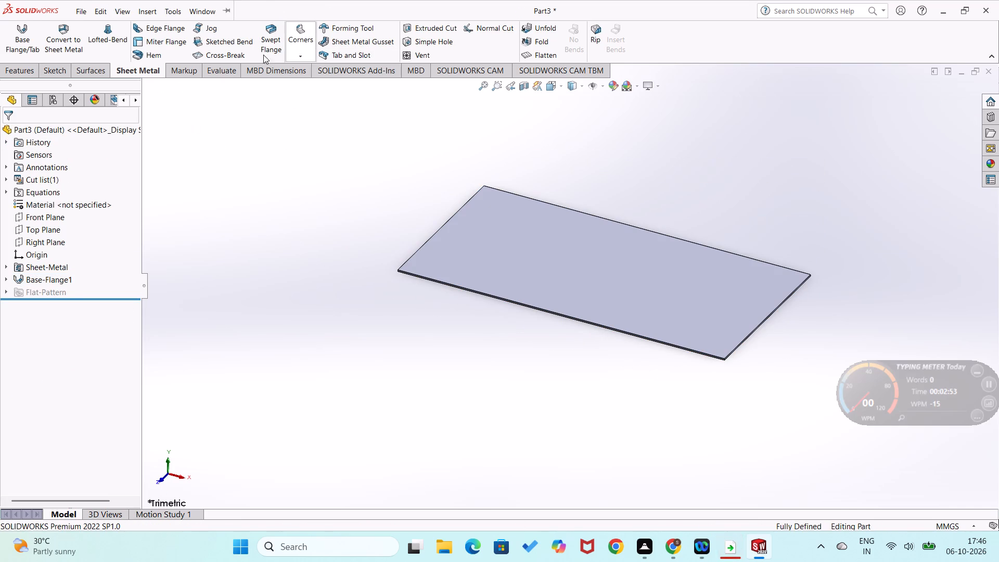
Sketch a single slanted line across the base flange's large top face, extending past both long edges.
key(ctrl+7)
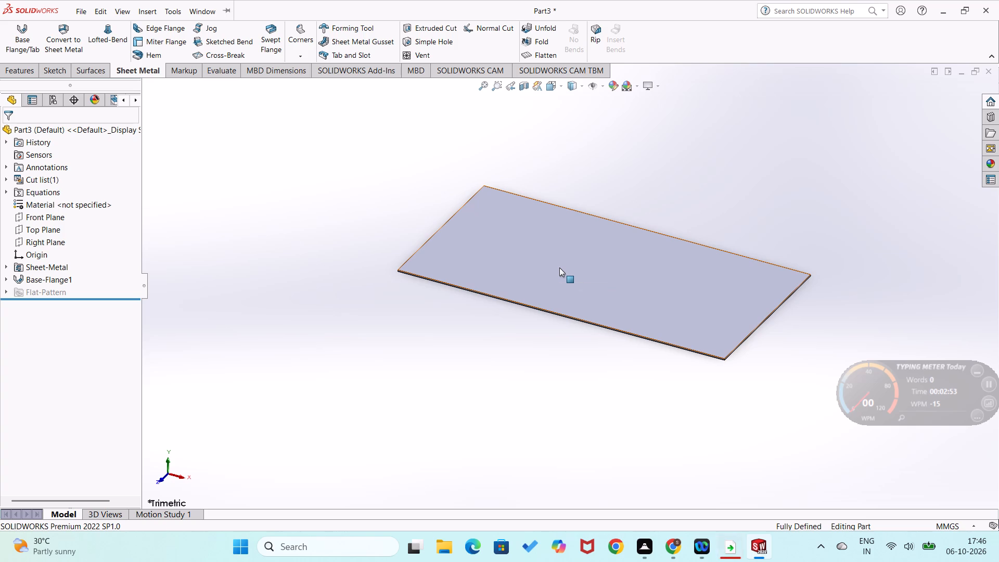
right_drag(770, 185, 695, 233)
middle_drag(705, 228, 614, 320)
right_click(614, 320)
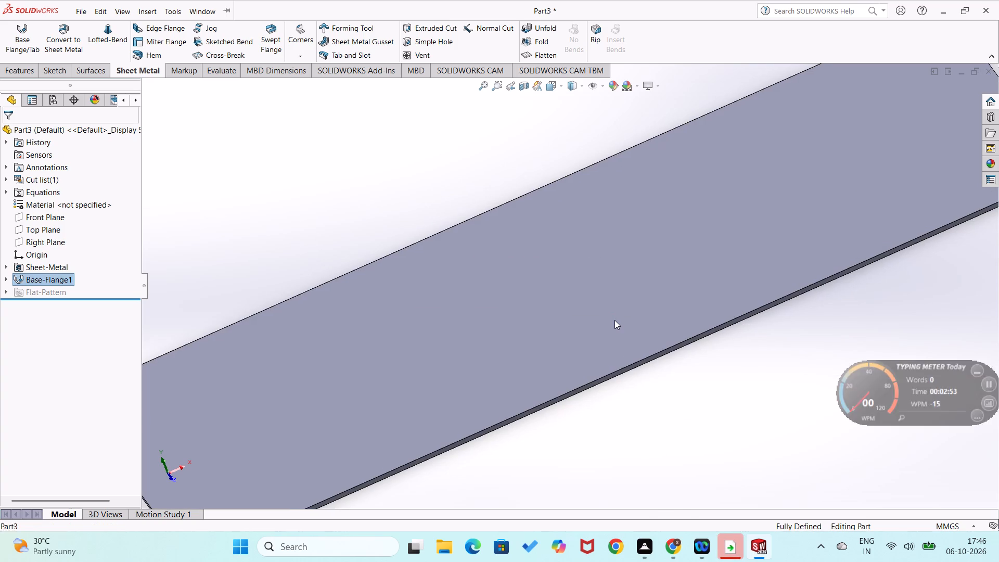
click(641, 277)
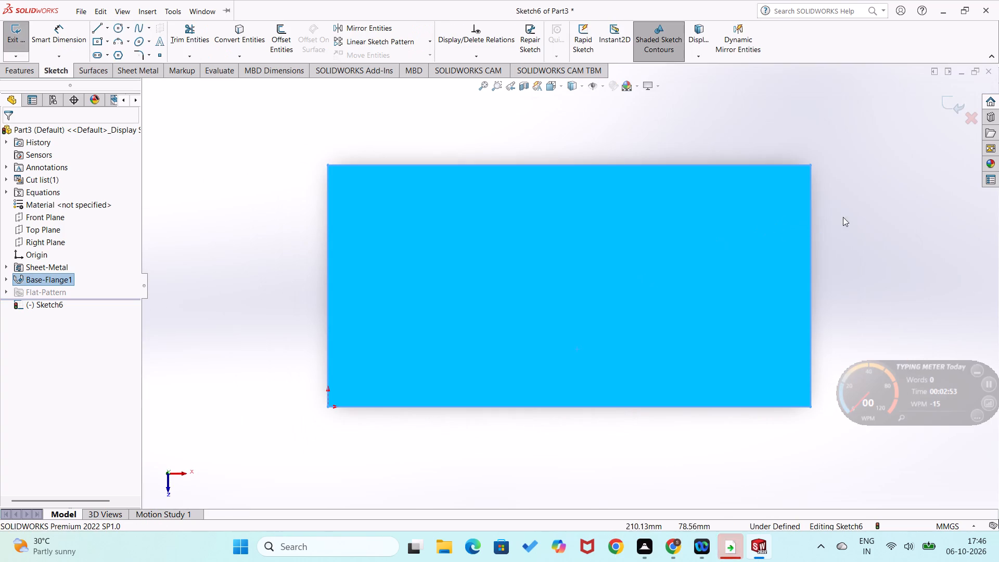
right_click(870, 219)
click(858, 228)
right_drag(889, 206, 812, 282)
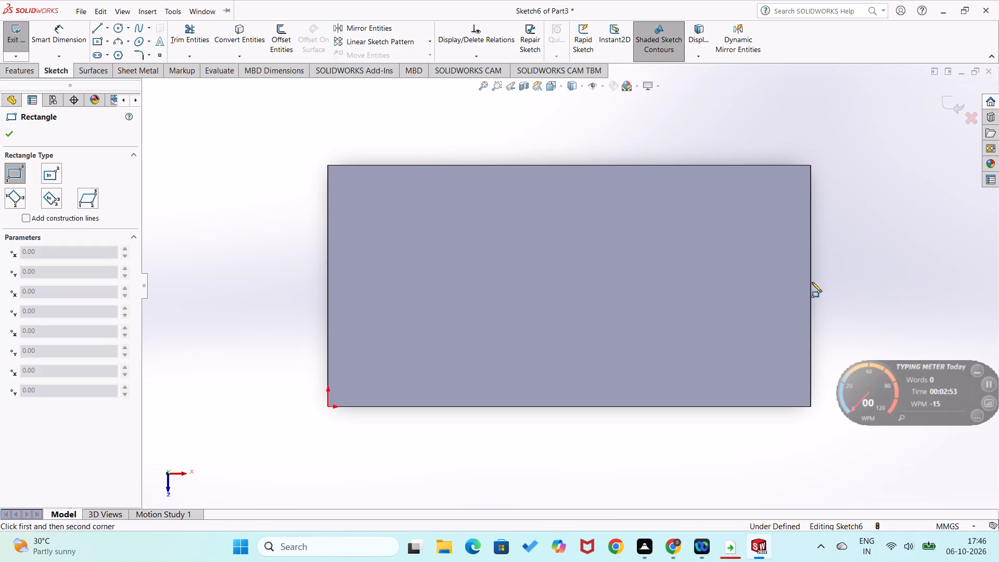
right_drag(884, 190, 800, 217)
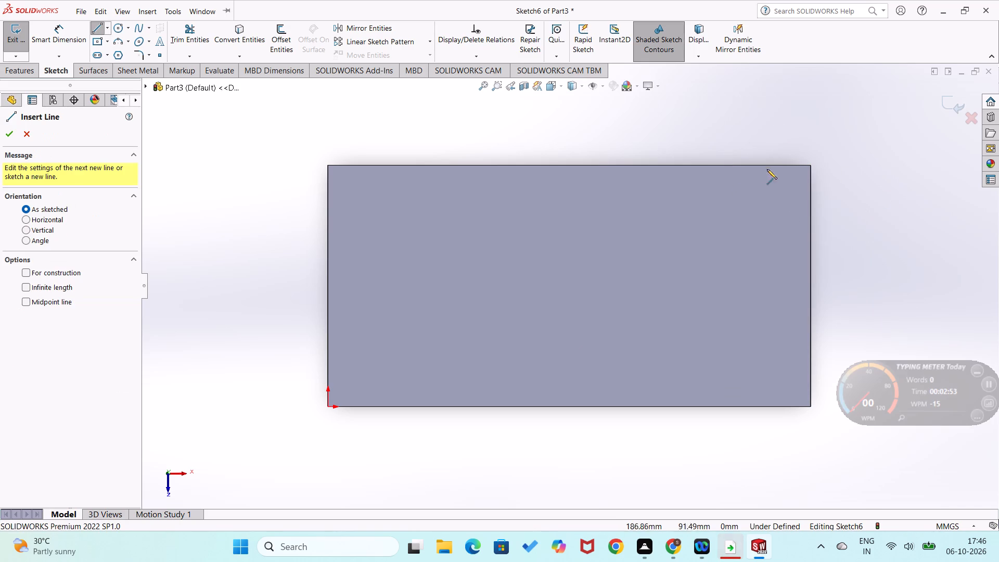
click(660, 125)
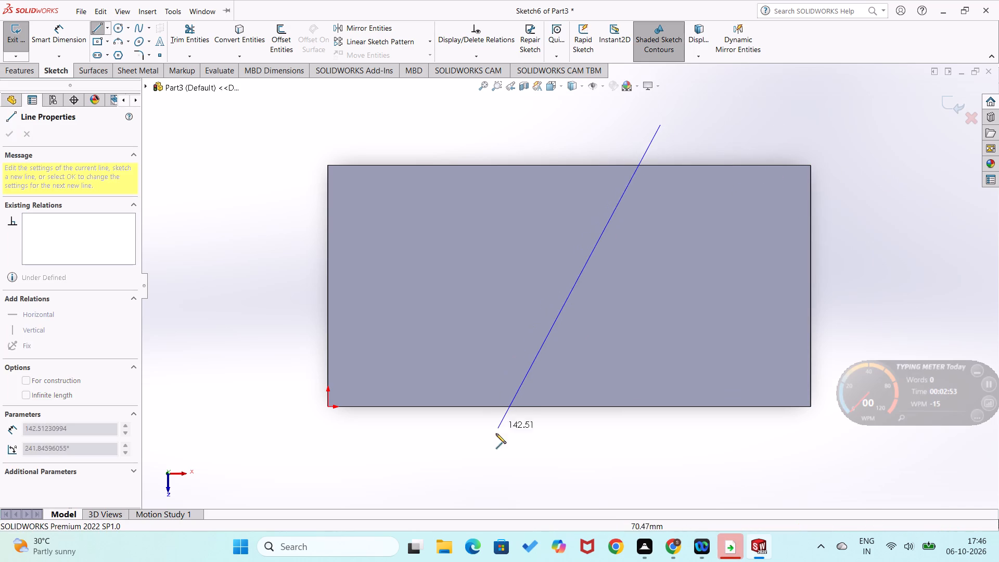
click(494, 443)
right_click(738, 468)
right_drag(738, 468, 754, 382)
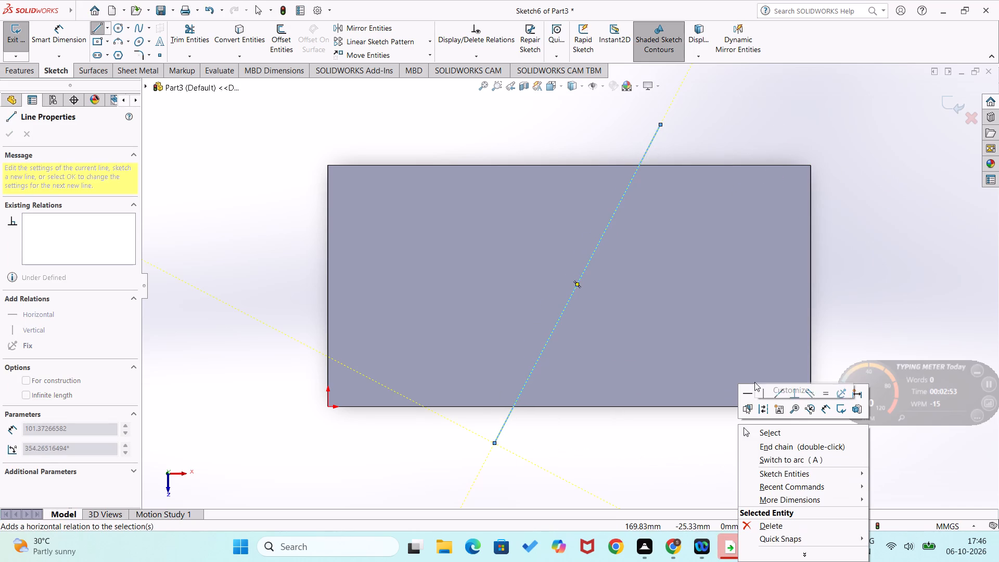
key(Escape)
key(Escape)
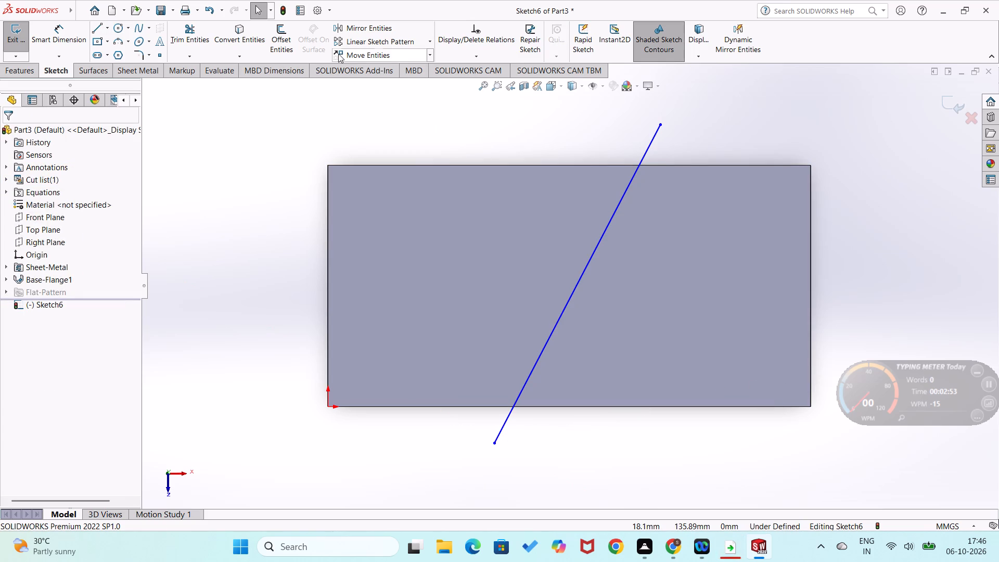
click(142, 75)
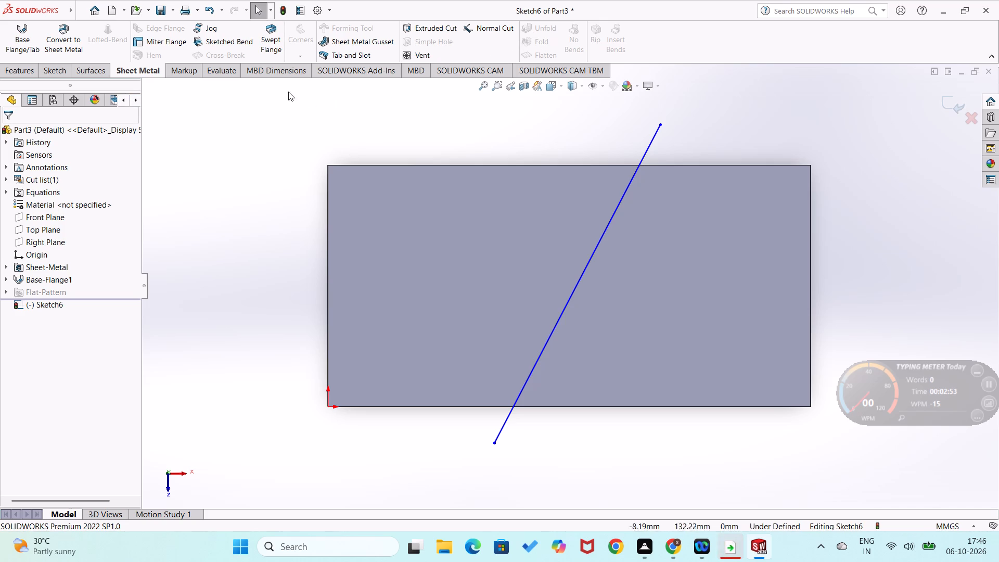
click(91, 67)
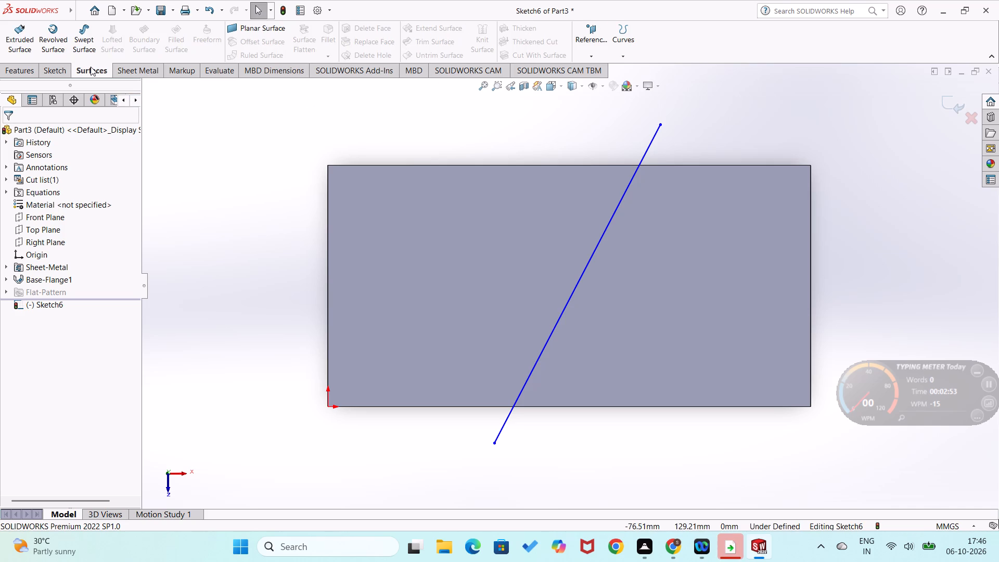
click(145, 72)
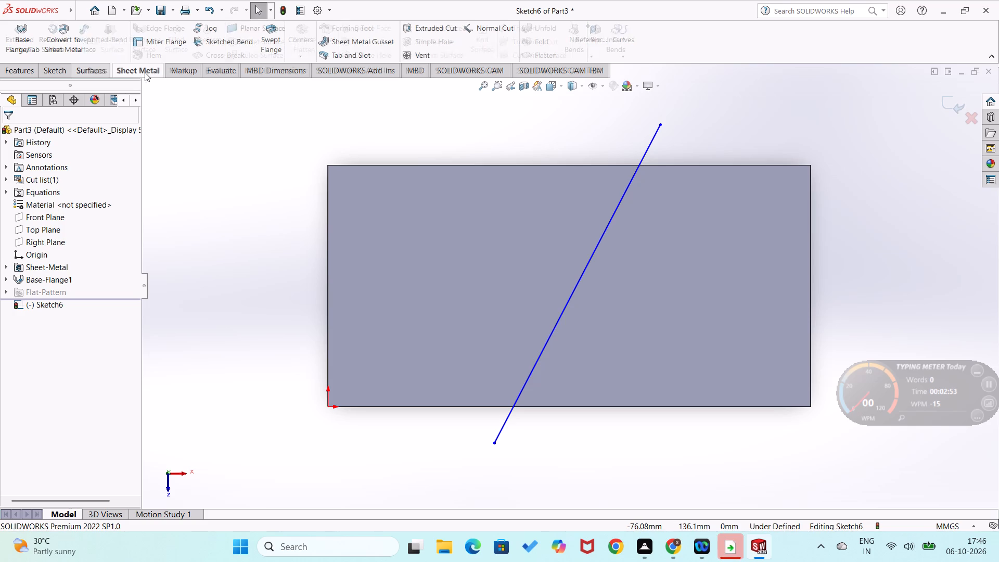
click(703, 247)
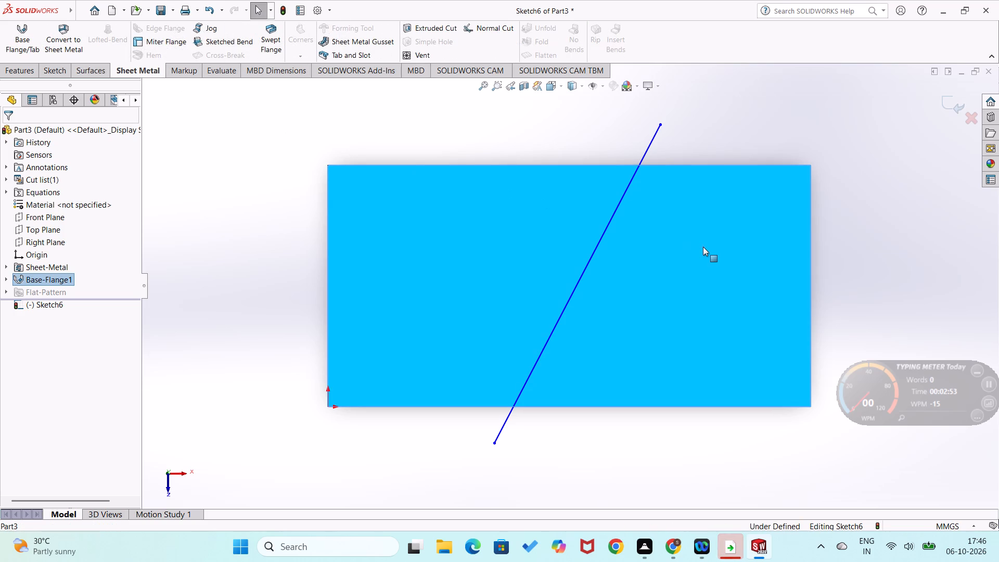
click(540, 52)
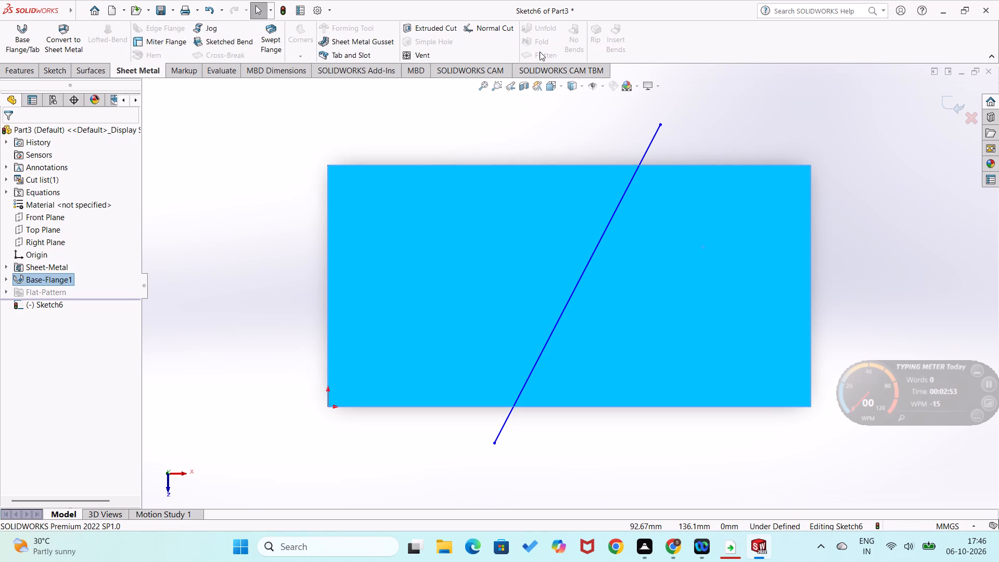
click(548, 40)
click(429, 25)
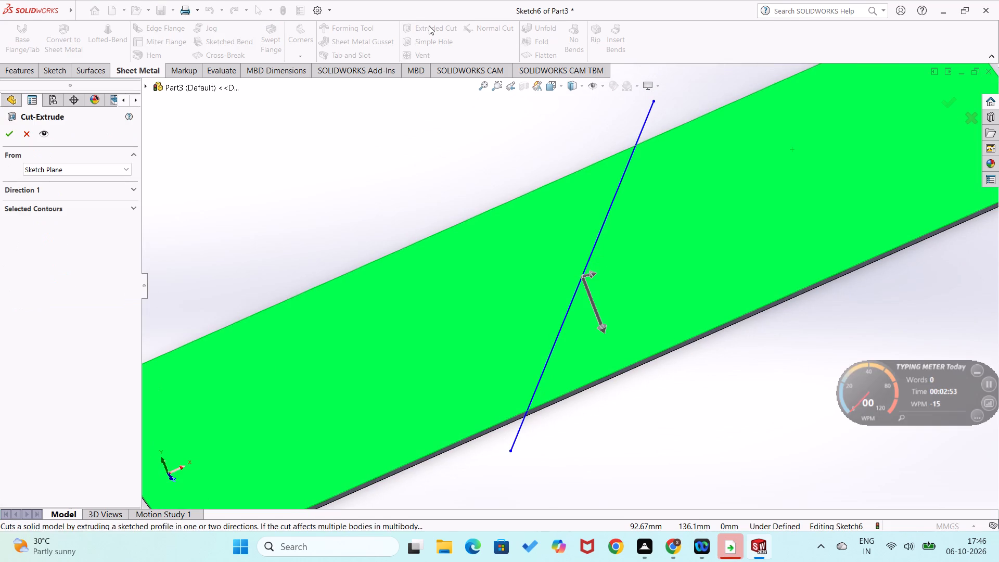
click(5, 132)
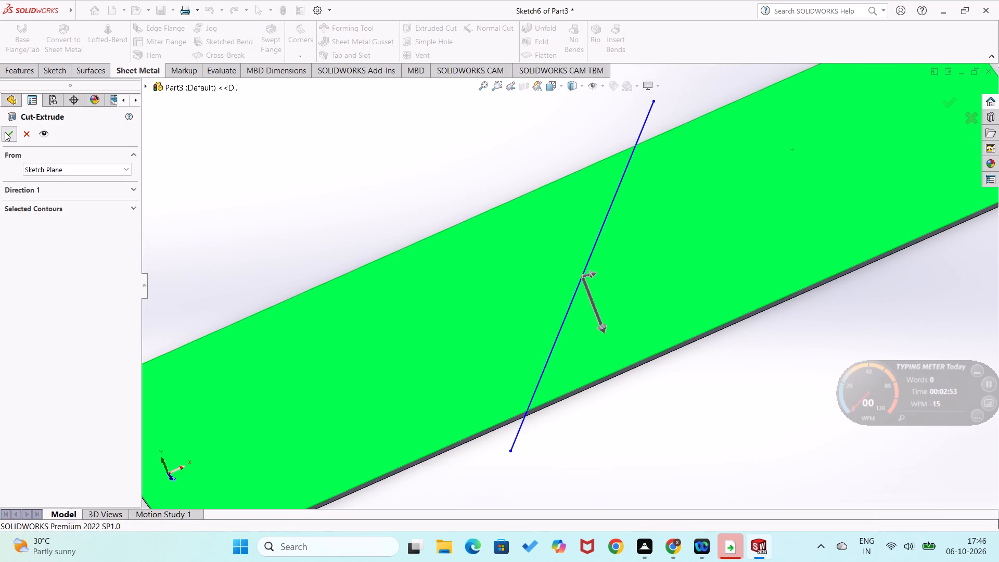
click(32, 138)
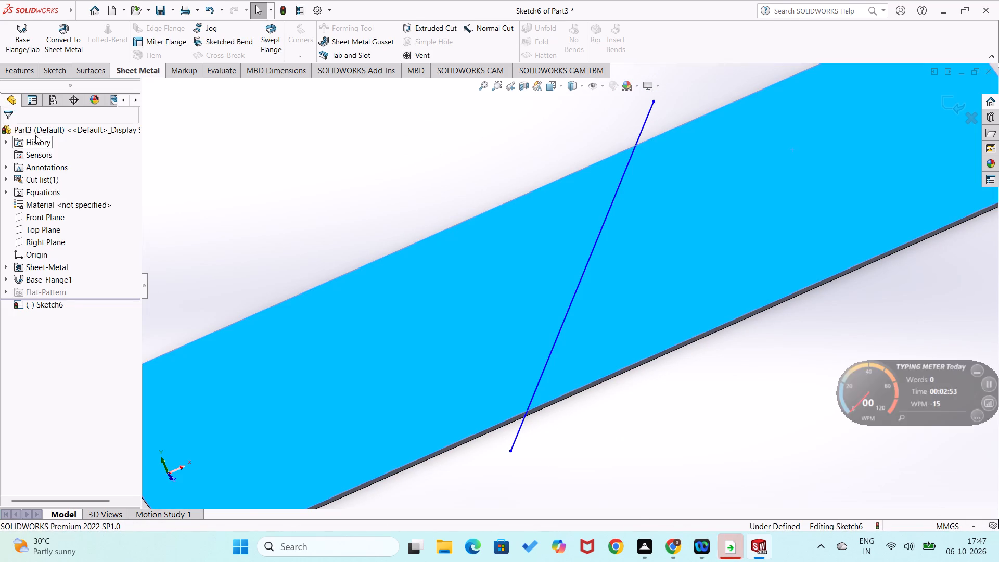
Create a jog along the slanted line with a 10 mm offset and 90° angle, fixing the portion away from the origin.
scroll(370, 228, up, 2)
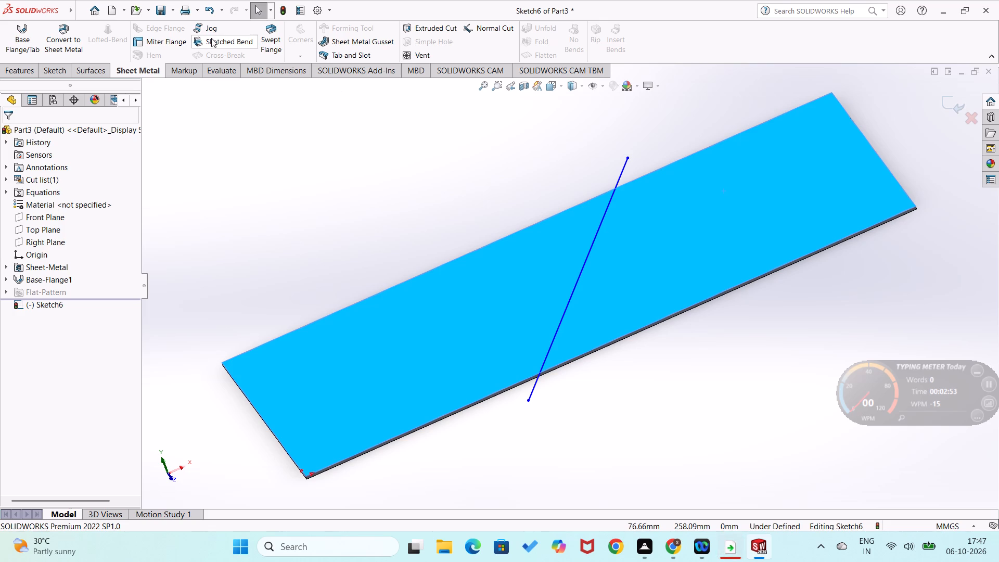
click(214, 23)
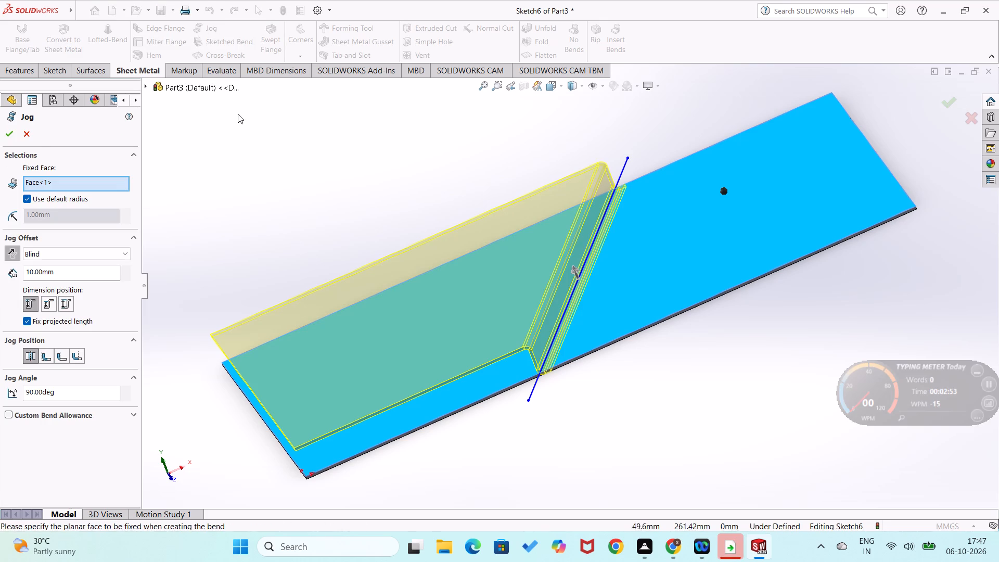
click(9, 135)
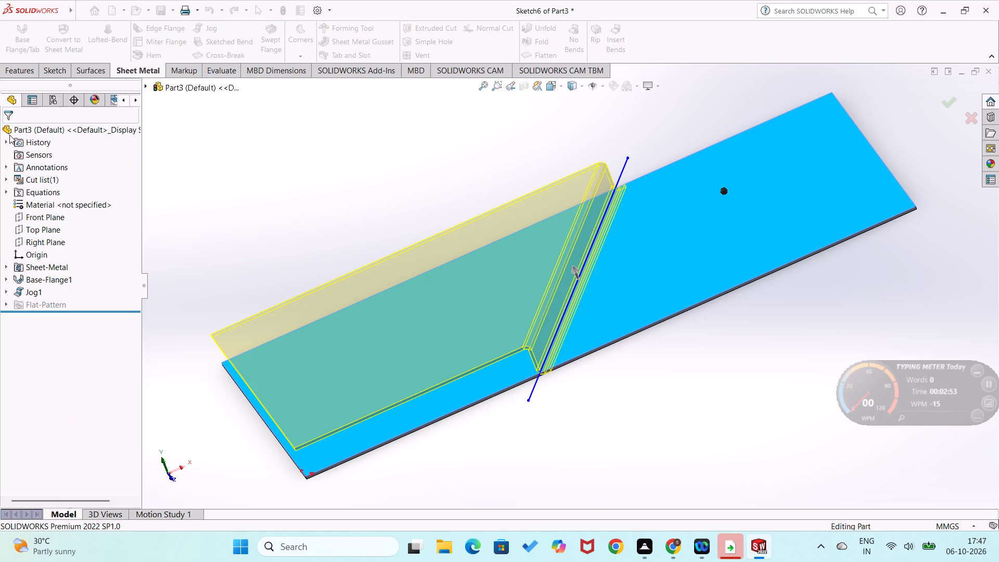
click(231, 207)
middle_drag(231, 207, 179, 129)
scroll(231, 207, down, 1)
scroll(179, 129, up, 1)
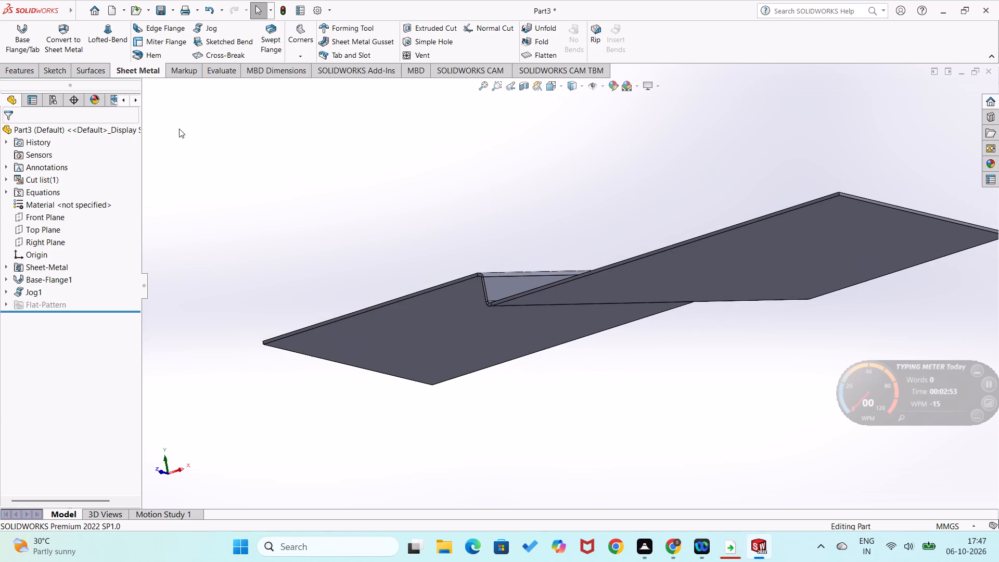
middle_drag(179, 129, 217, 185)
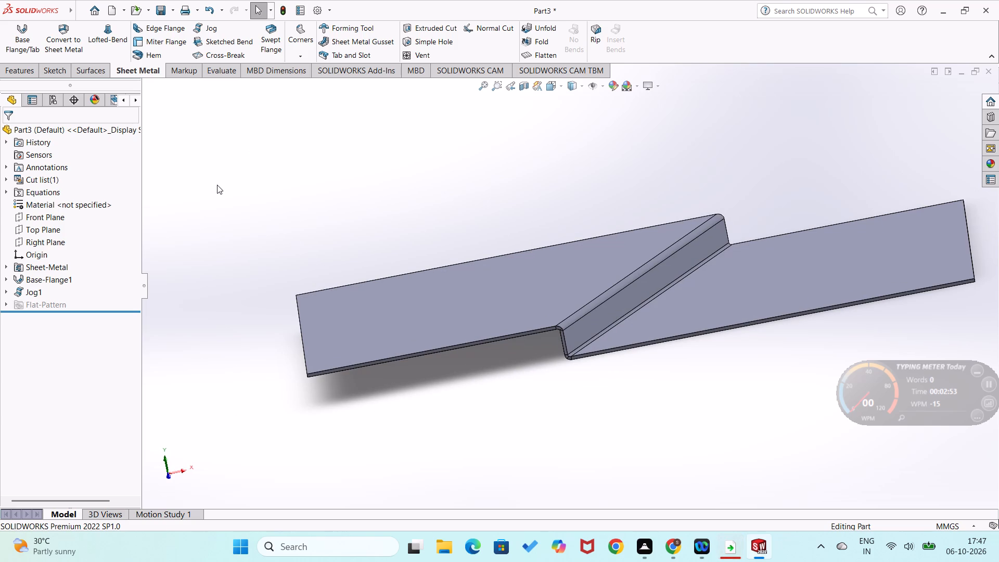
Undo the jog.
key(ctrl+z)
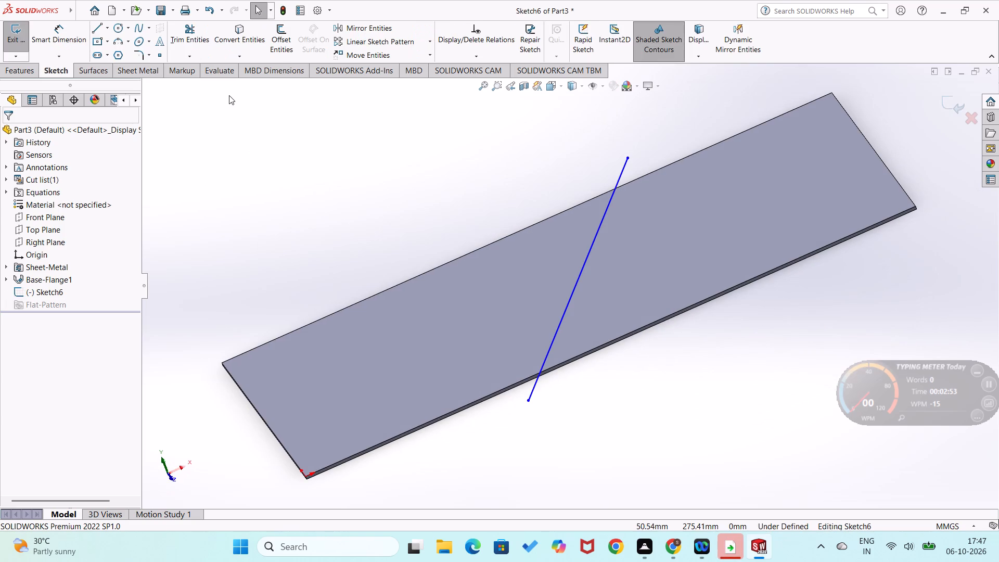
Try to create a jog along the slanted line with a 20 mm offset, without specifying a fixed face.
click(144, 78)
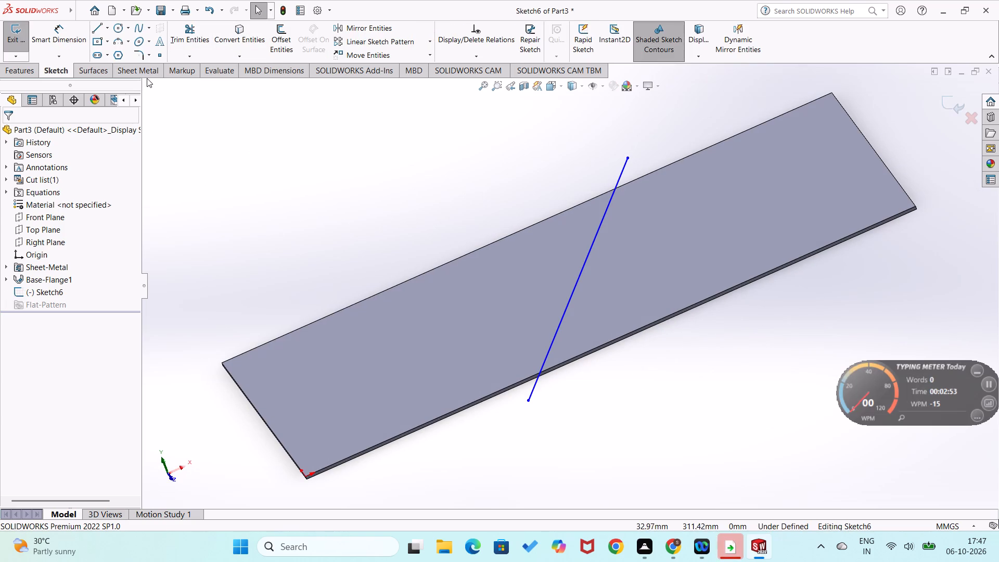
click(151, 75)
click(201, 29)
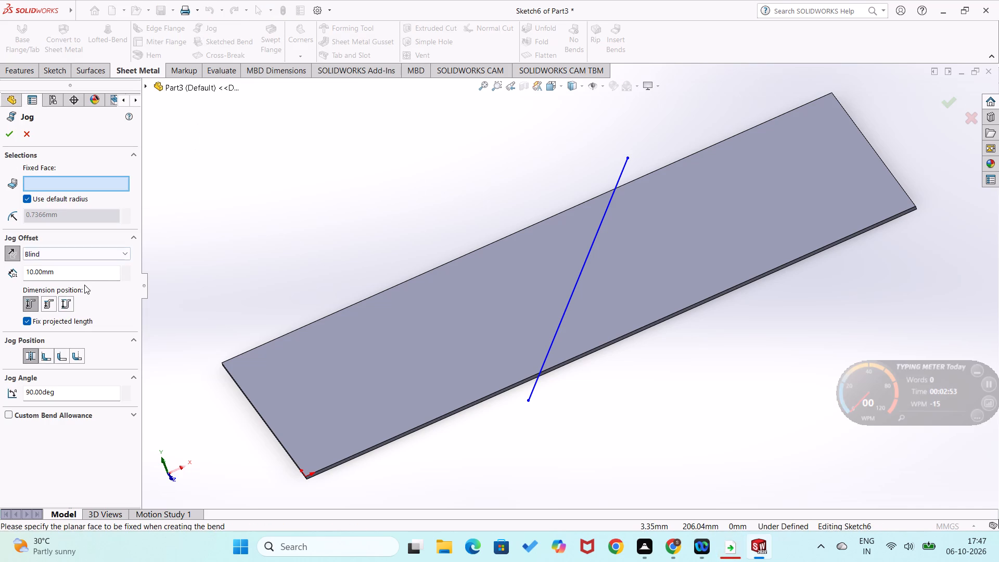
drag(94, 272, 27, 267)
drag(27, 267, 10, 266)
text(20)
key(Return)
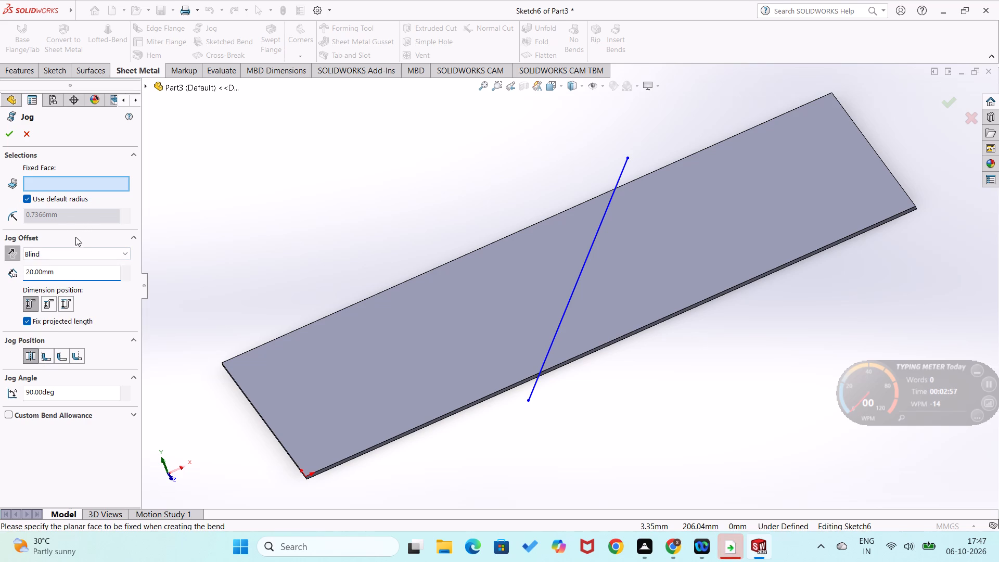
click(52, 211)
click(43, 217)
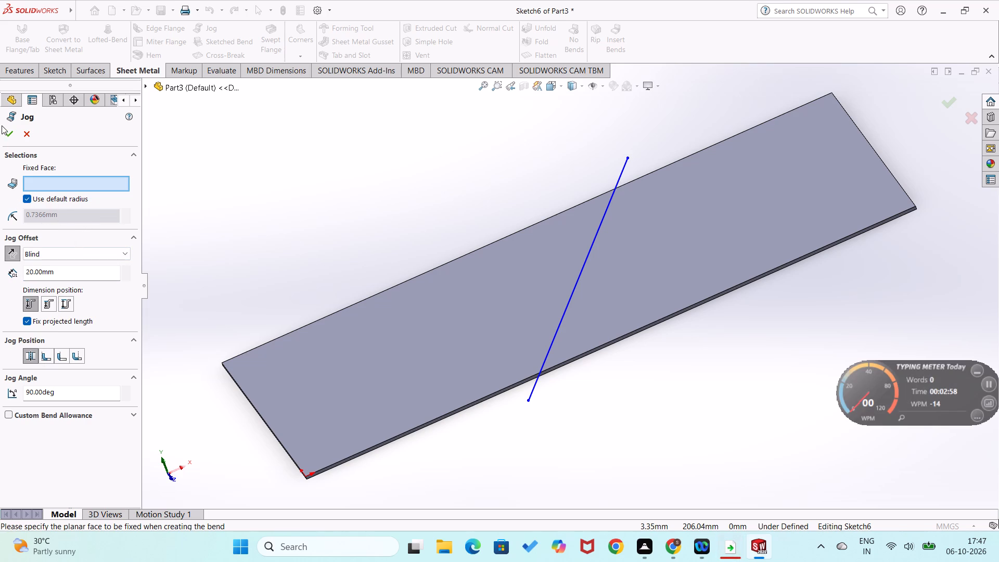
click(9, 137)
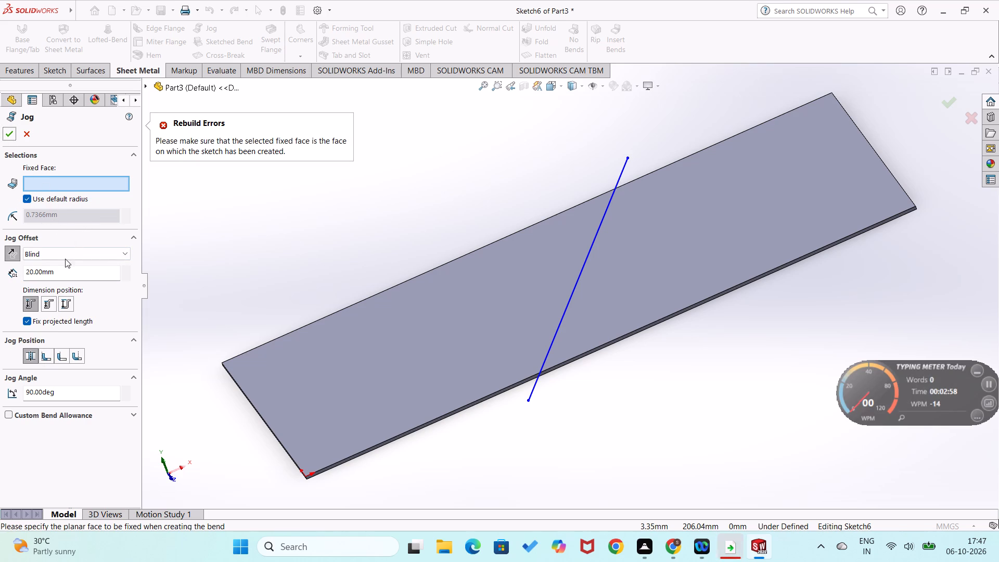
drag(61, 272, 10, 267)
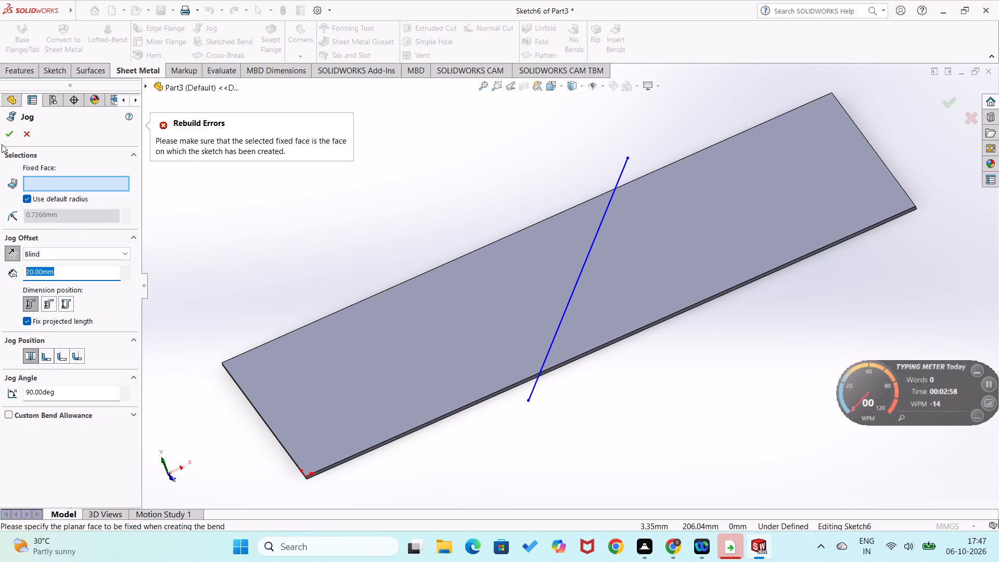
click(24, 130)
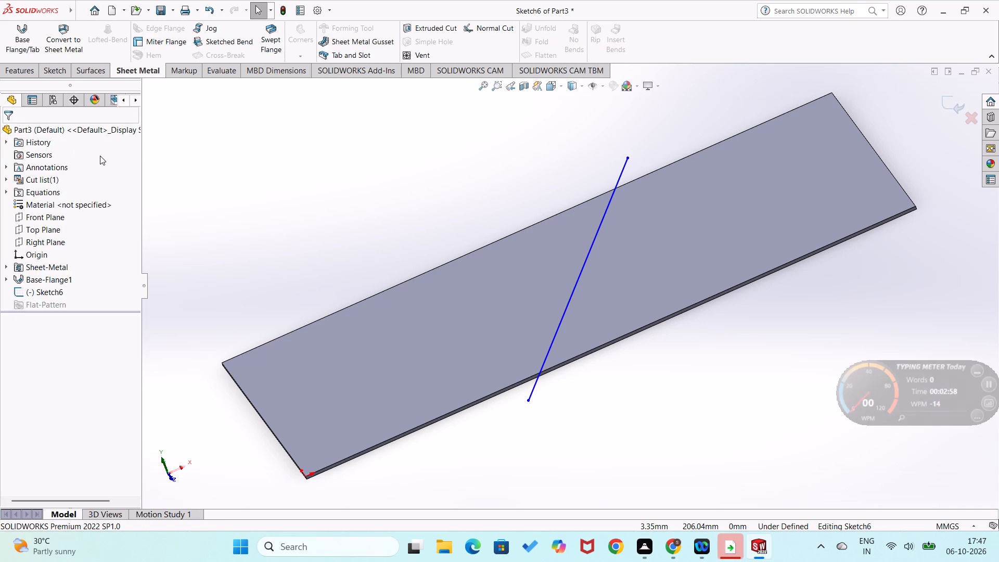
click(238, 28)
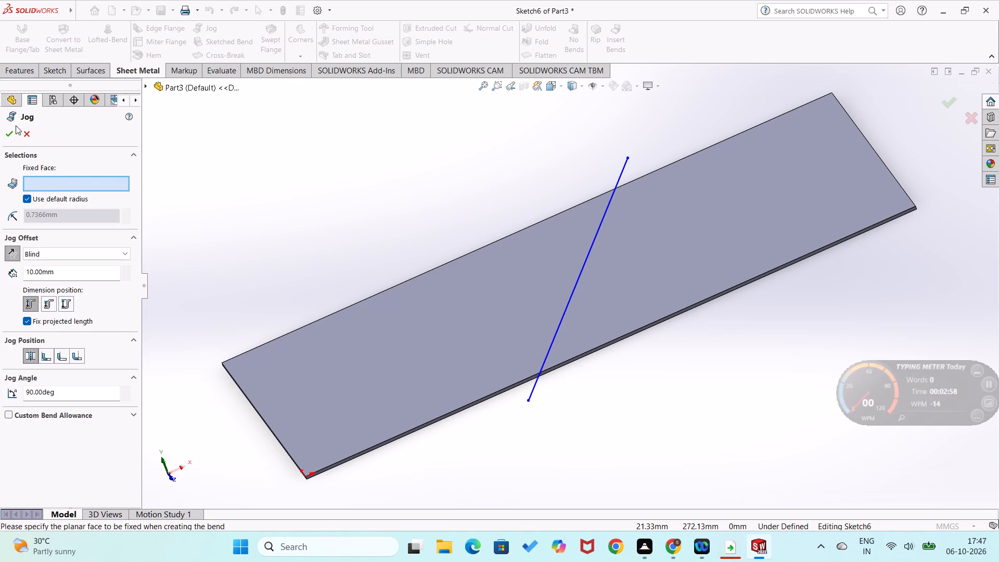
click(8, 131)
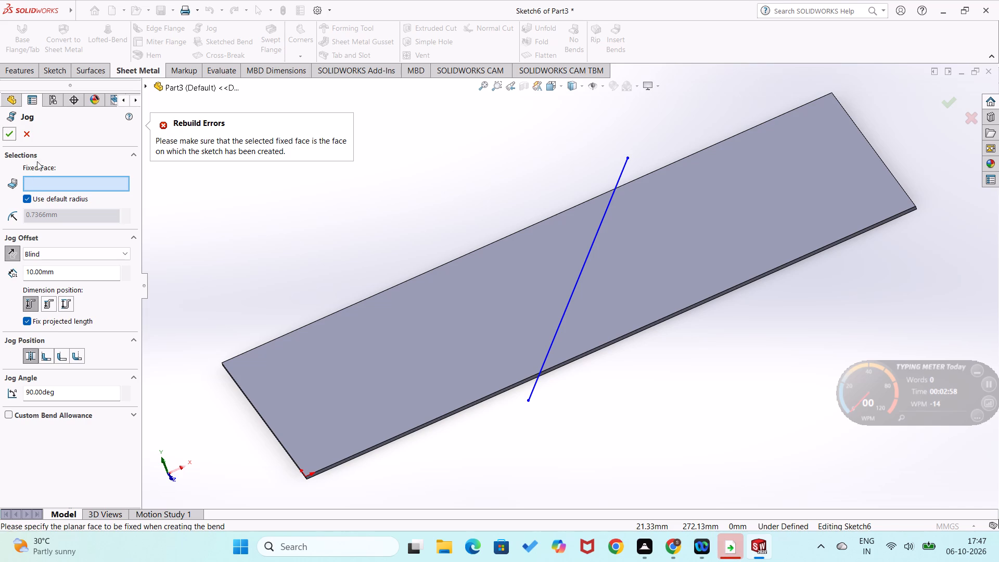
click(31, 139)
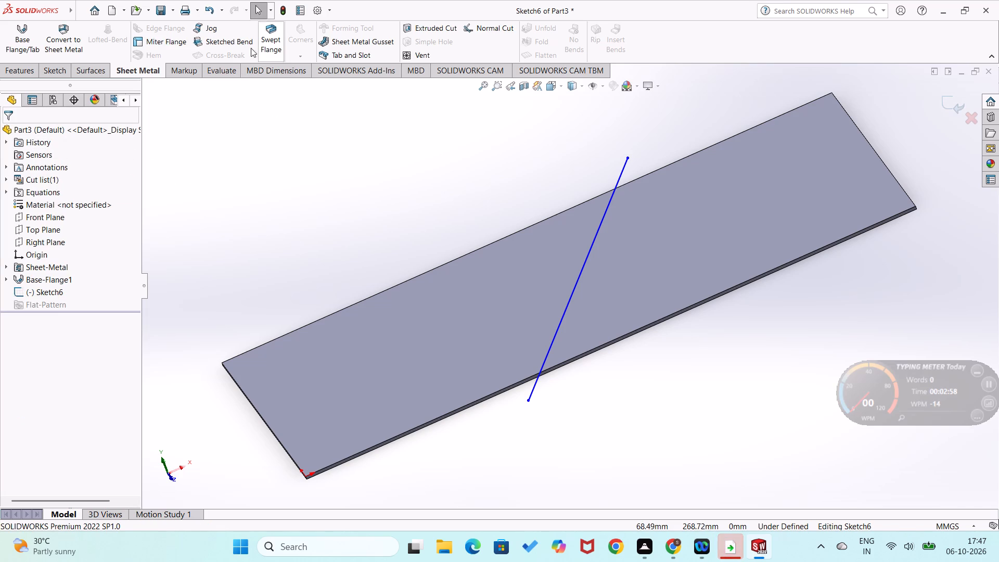
Create a jog along the slanted line with a 10 mm offset and 90° angle, fixing the top face on the origin's side.
click(232, 28)
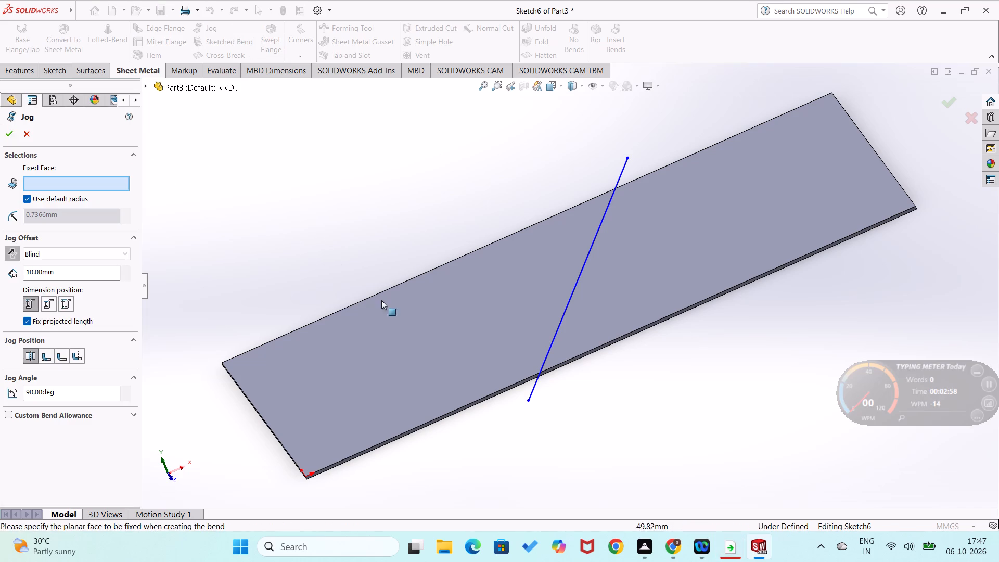
click(418, 327)
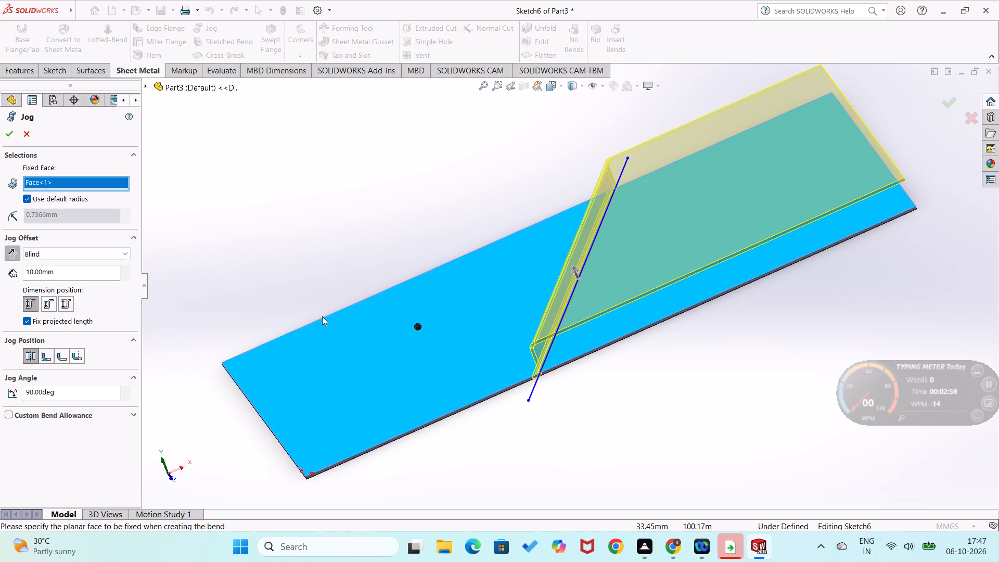
click(7, 134)
click(255, 223)
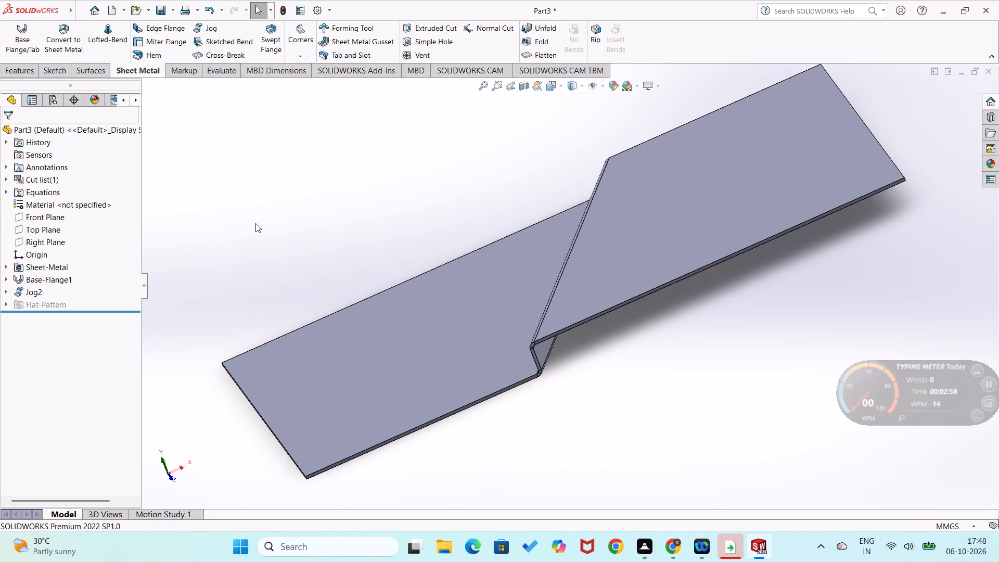
Unfold all bends of the jog, keeping the top face on the origin's side of the flange fixed.
middle_drag(255, 223, 343, 284)
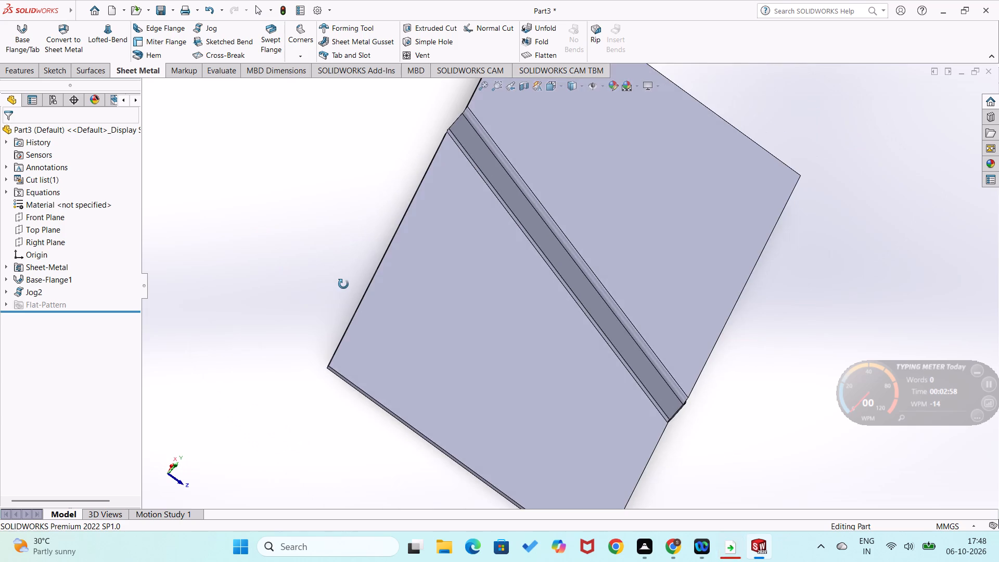
middle_drag(343, 284, 332, 290)
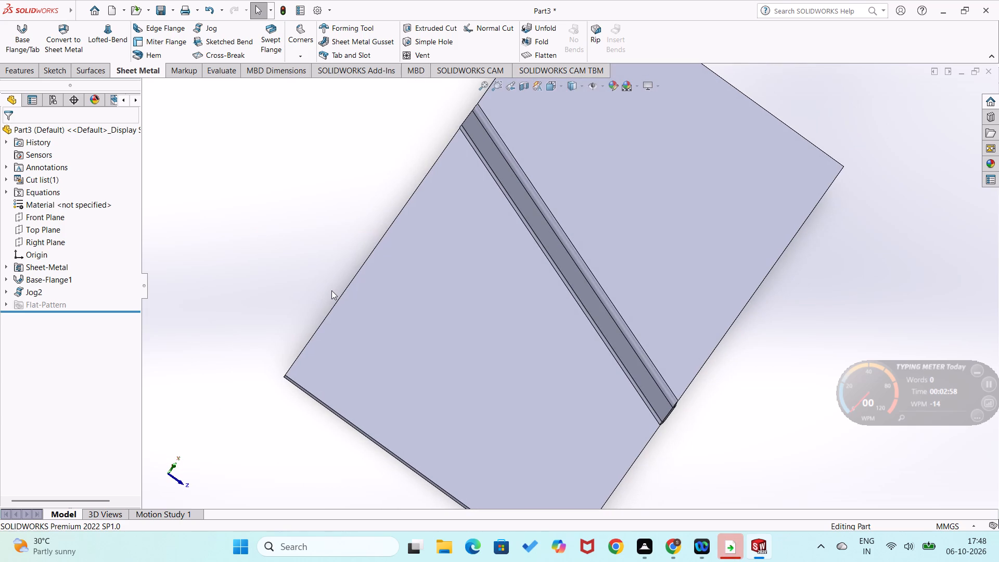
click(553, 31)
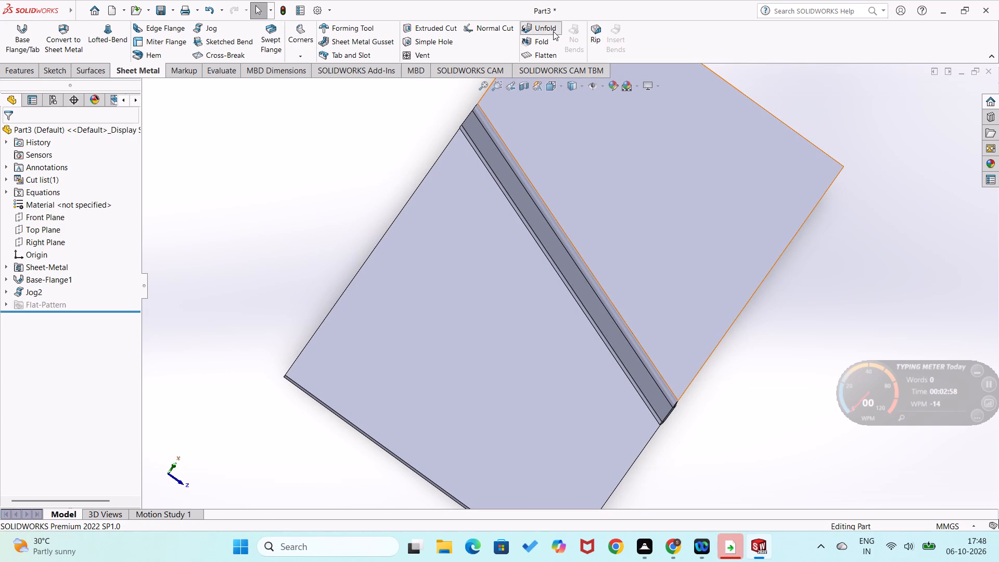
click(479, 295)
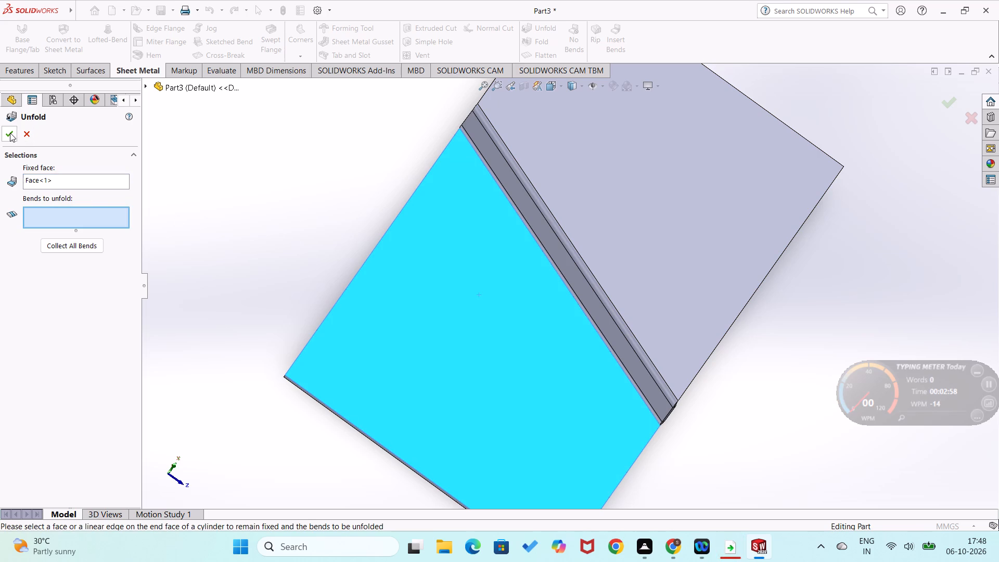
click(10, 133)
click(80, 245)
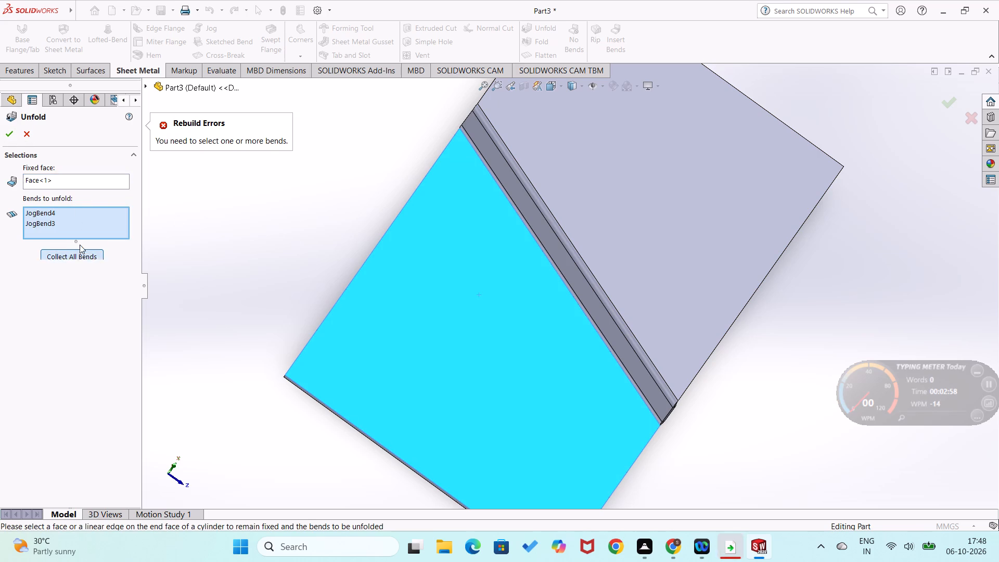
click(78, 258)
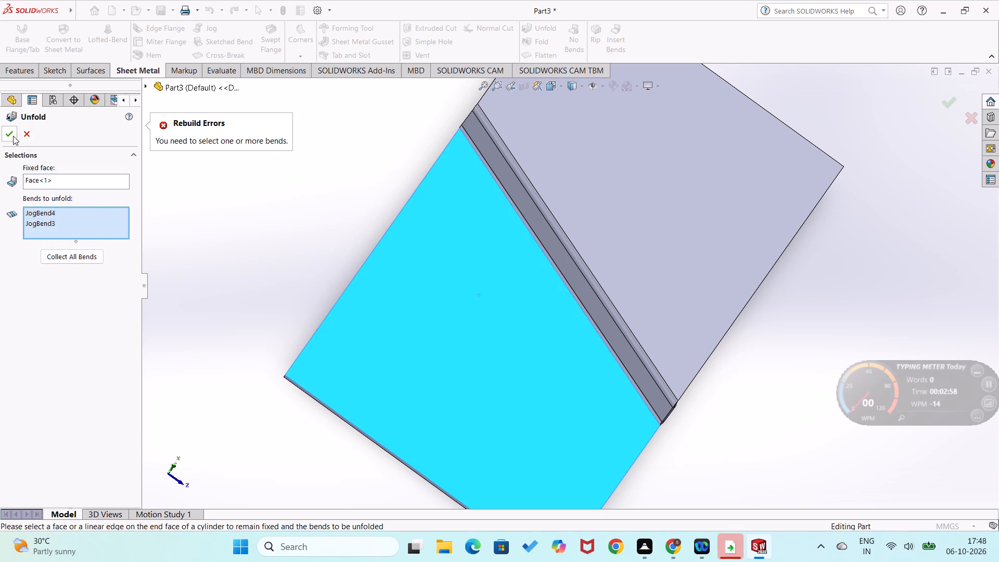
click(13, 136)
Fold both unfolded jog bends back, keeping the top face on the origin's side of the flange fixed.
middle_drag(433, 321, 418, 288)
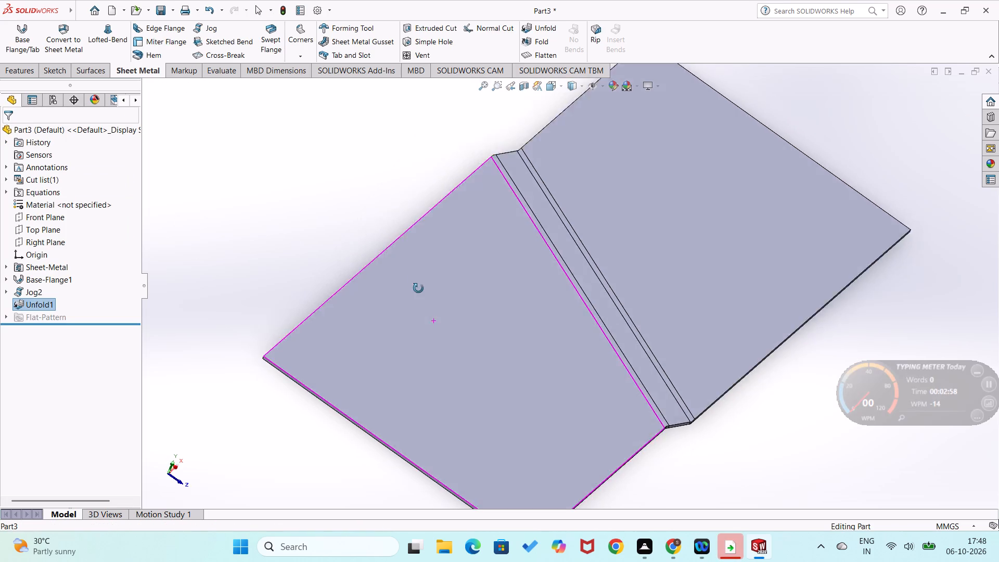
middle_drag(418, 288, 370, 323)
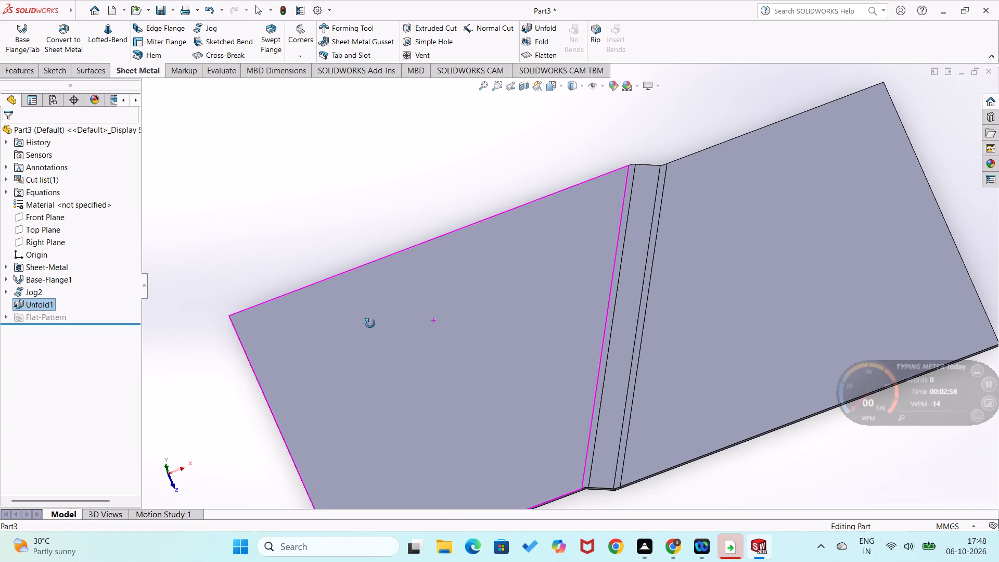
middle_drag(370, 323, 369, 324)
scroll(369, 324, up, 1)
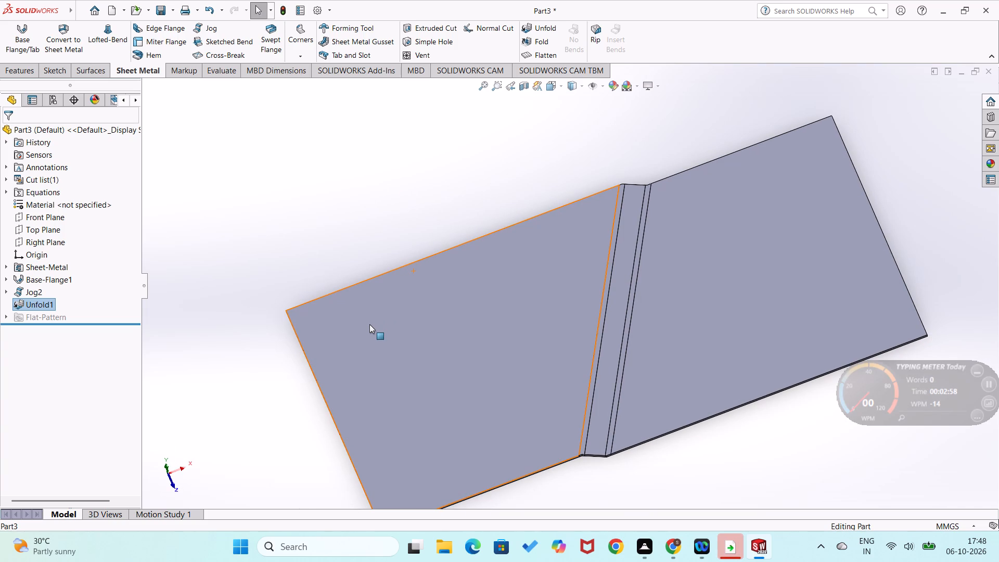
click(547, 43)
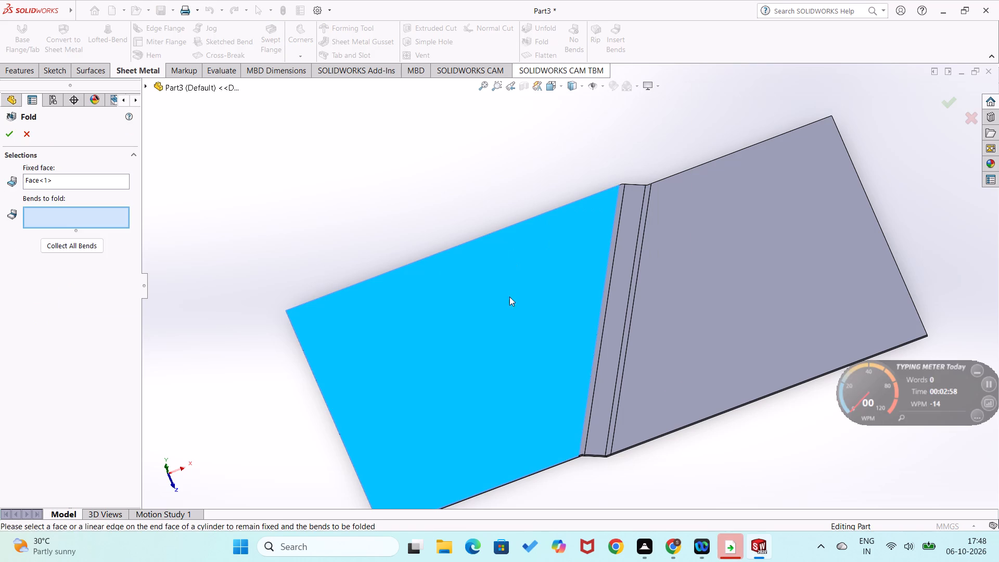
click(417, 362)
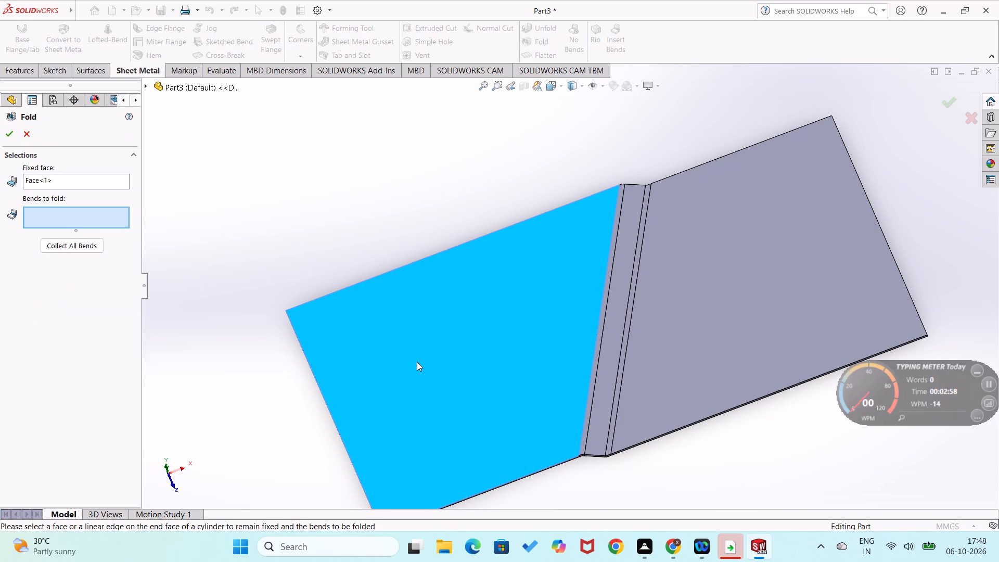
click(83, 249)
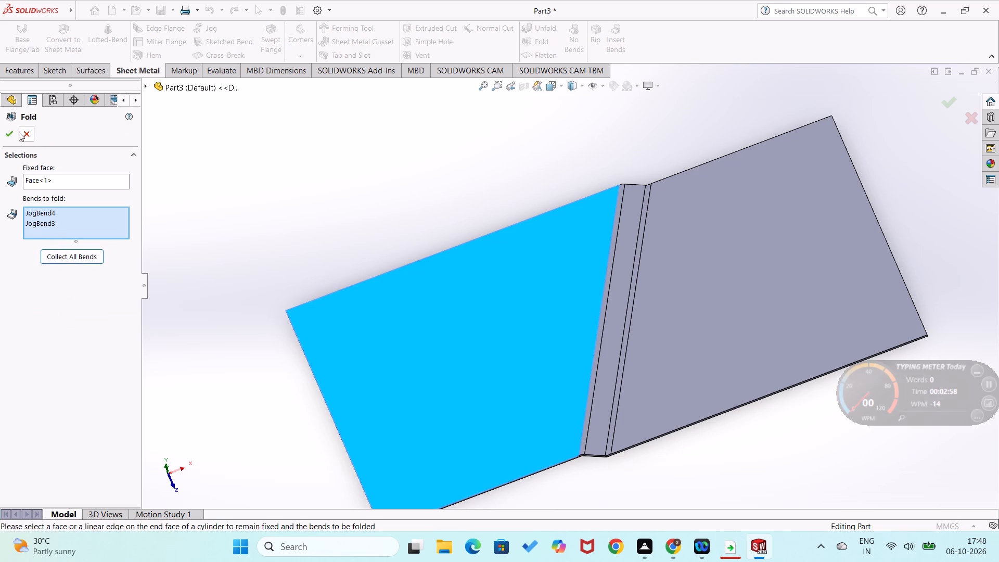
click(10, 136)
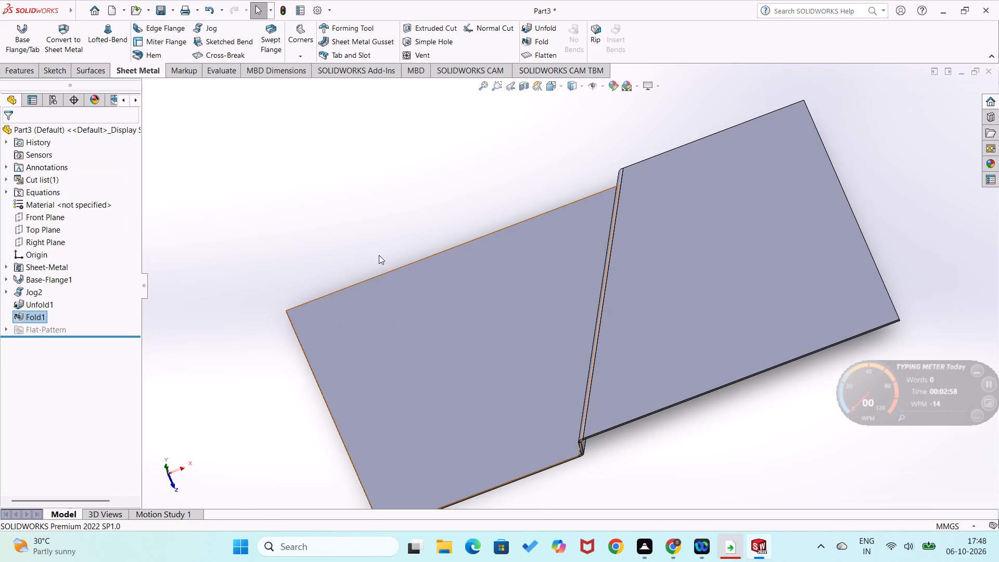
click(369, 220)
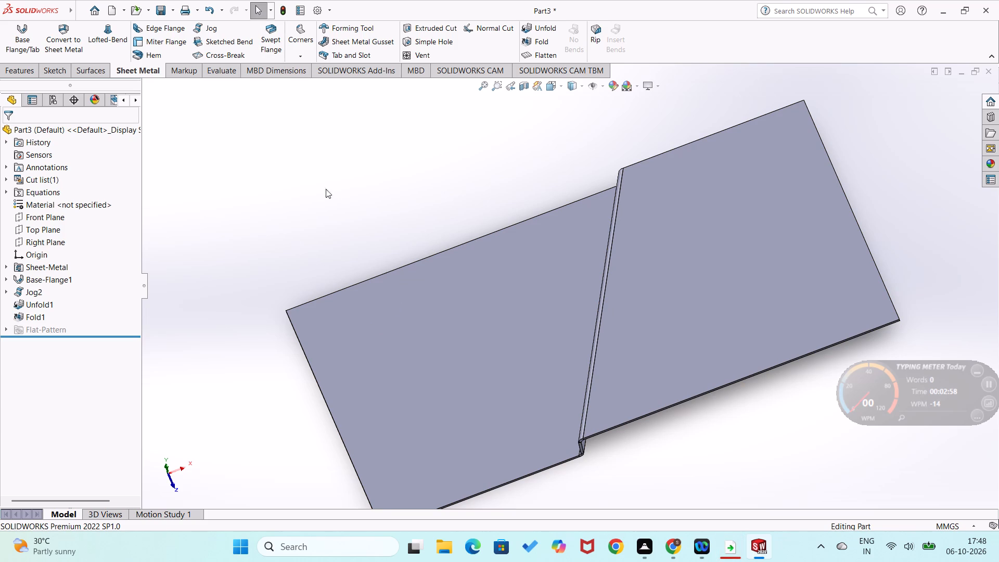
Close the jogged sheet metal part without saving it.
click(984, 69)
click(515, 296)
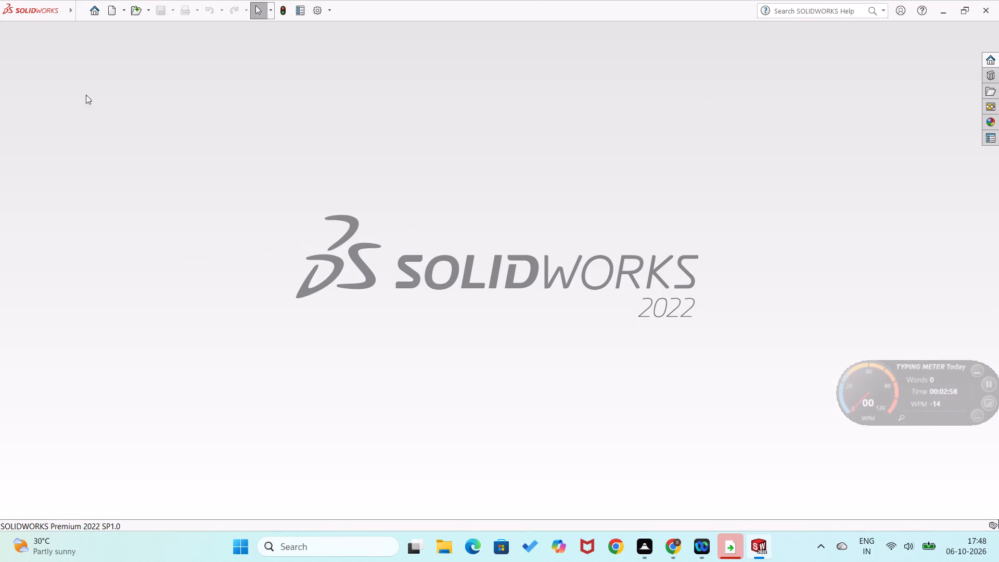
Create a new part document.
click(39, 86)
click(95, 16)
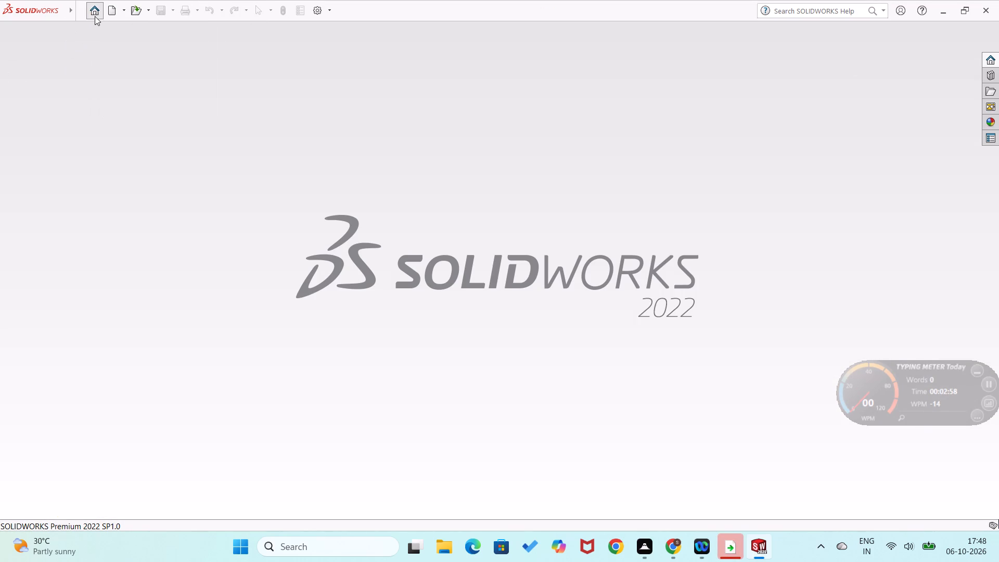
click(273, 149)
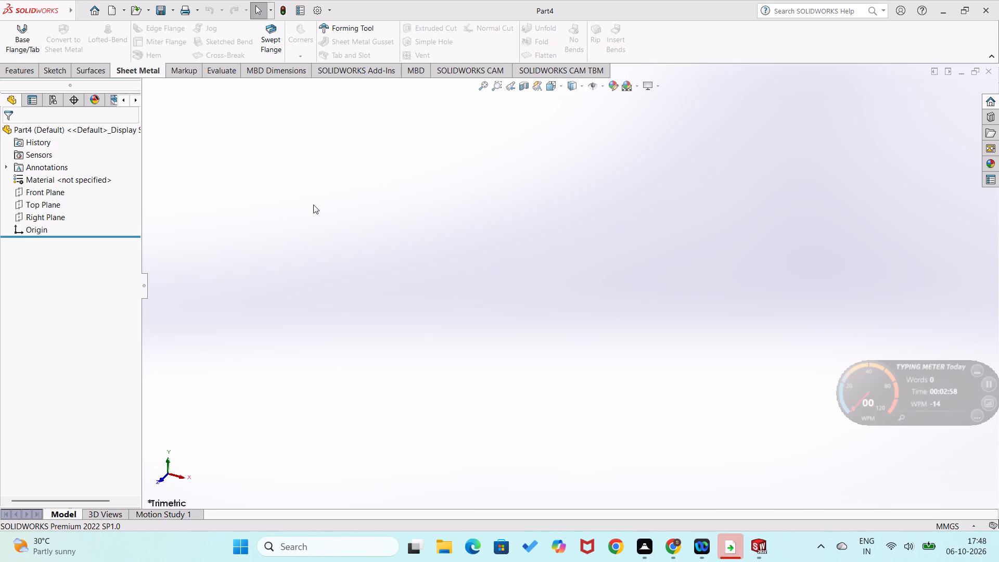
Start a sketch on the Top Plane.
right_click(21, 199)
click(26, 188)
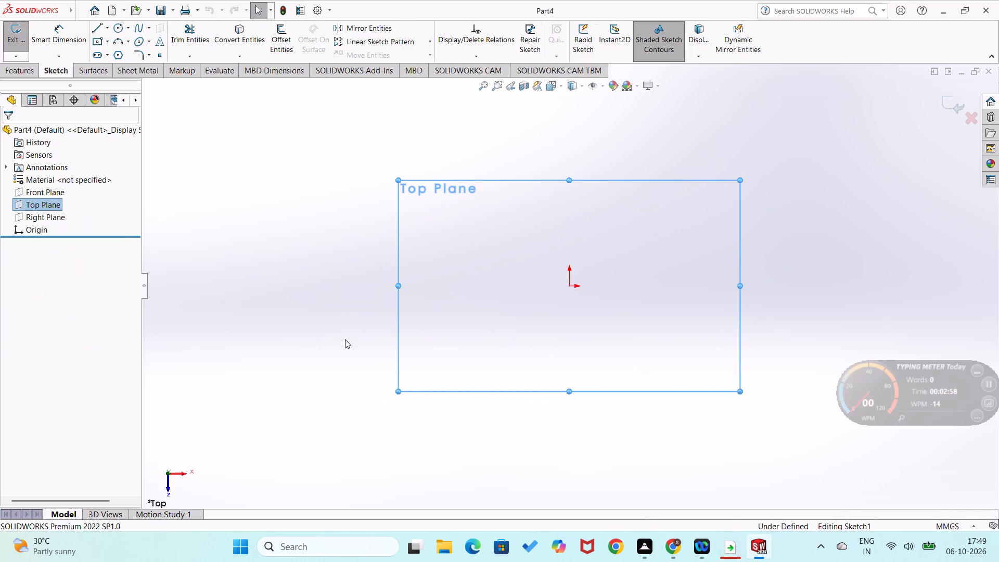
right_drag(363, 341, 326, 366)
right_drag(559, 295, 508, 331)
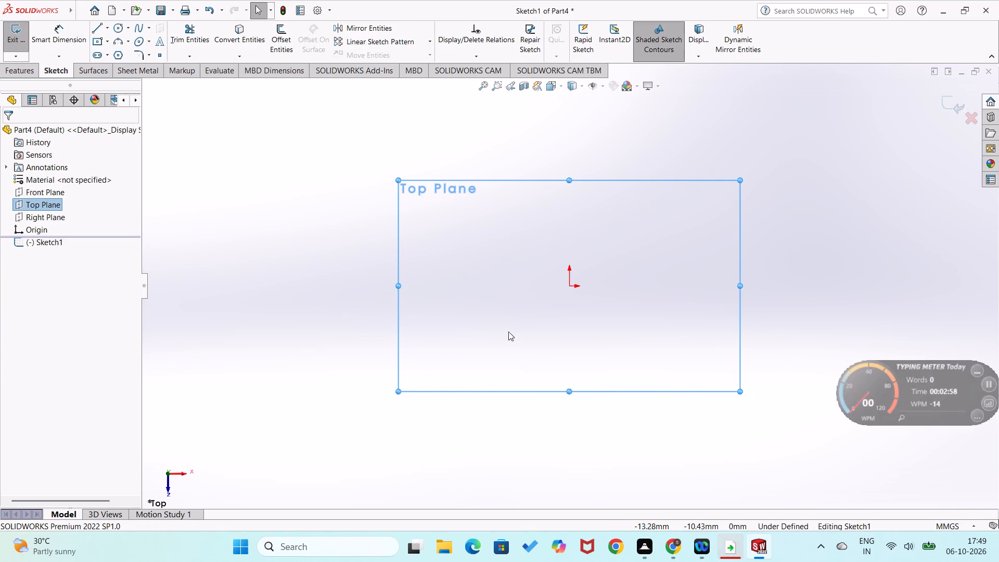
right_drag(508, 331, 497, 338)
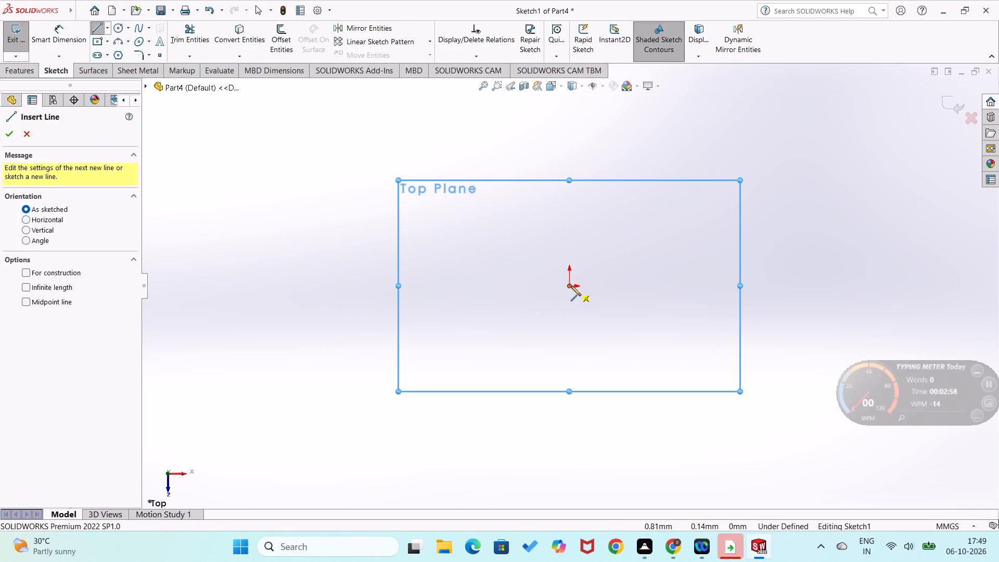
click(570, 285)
Sketch a corner rectangle with its first corner at the origin, extending toward the positive X and Z directions.
right_drag(563, 326, 563, 326)
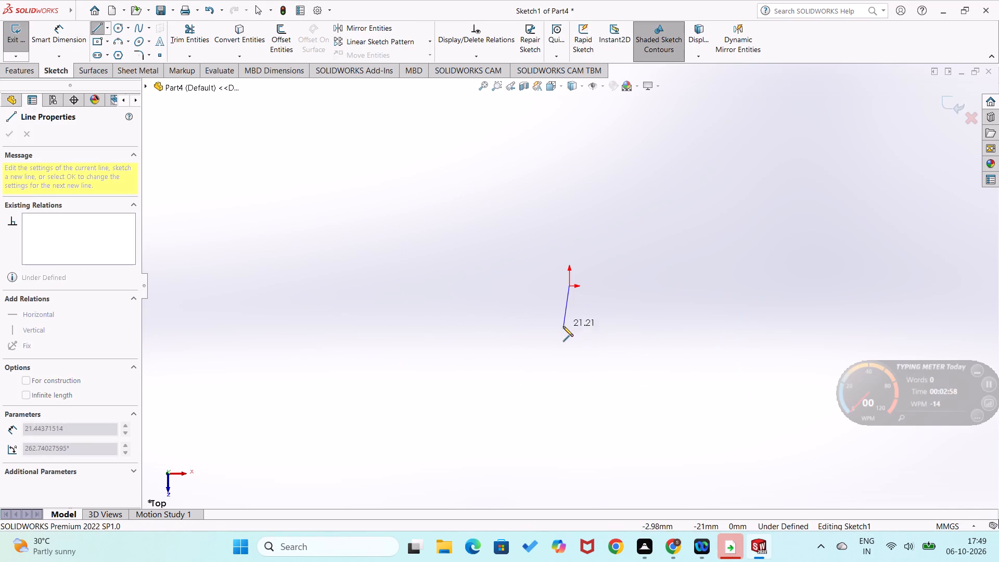
right_drag(563, 326, 499, 403)
click(570, 288)
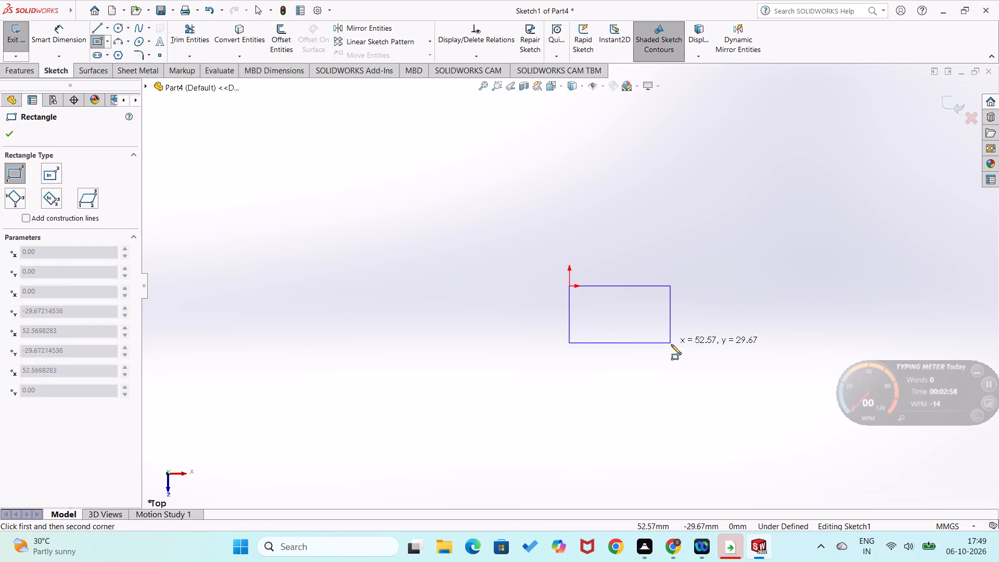
click(687, 380)
Dimension the rectangle with Smart Dimension.
right_drag(668, 426, 736, 328)
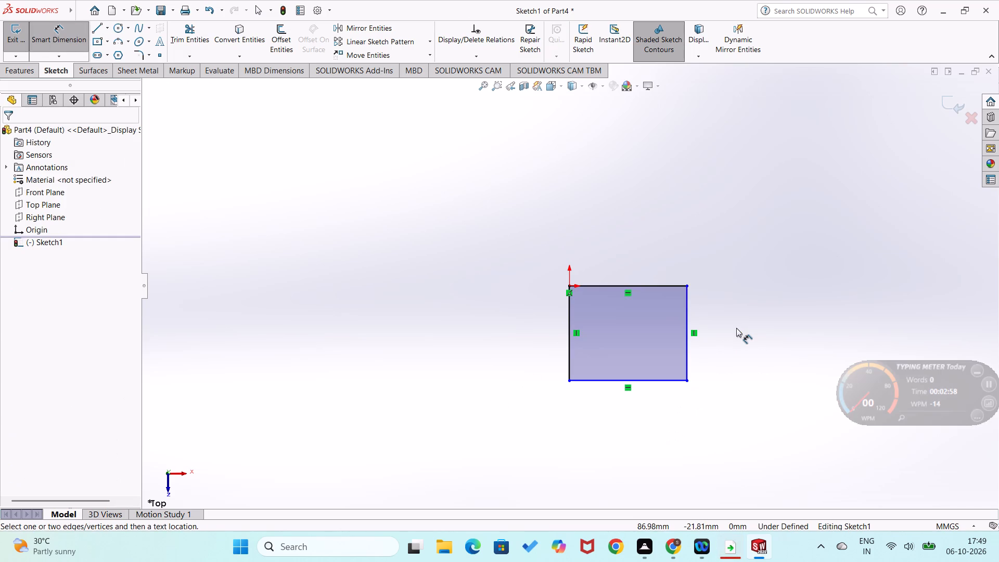
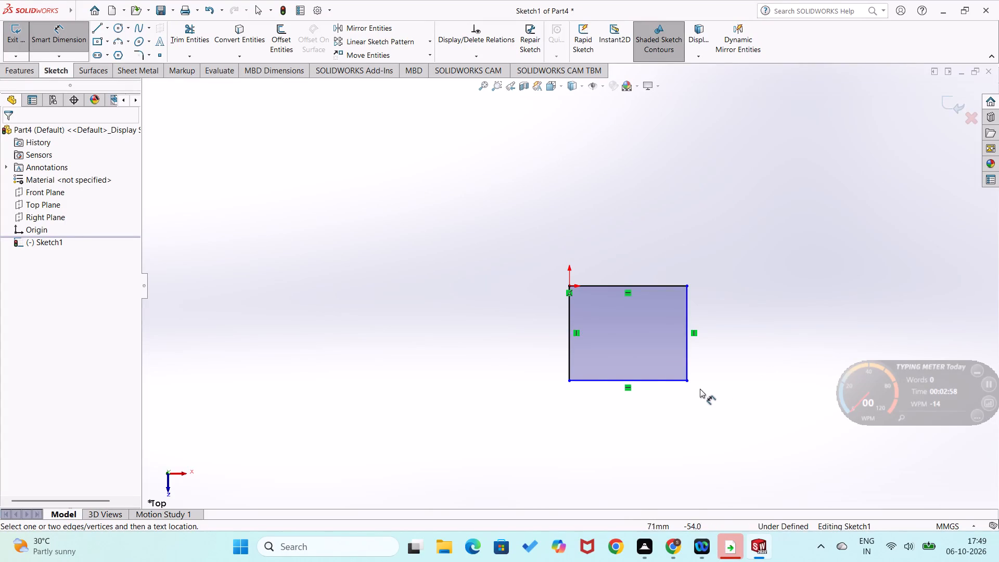
Dimension the rectangle's lower horizontal edge to 38.1 mm.
click(671, 381)
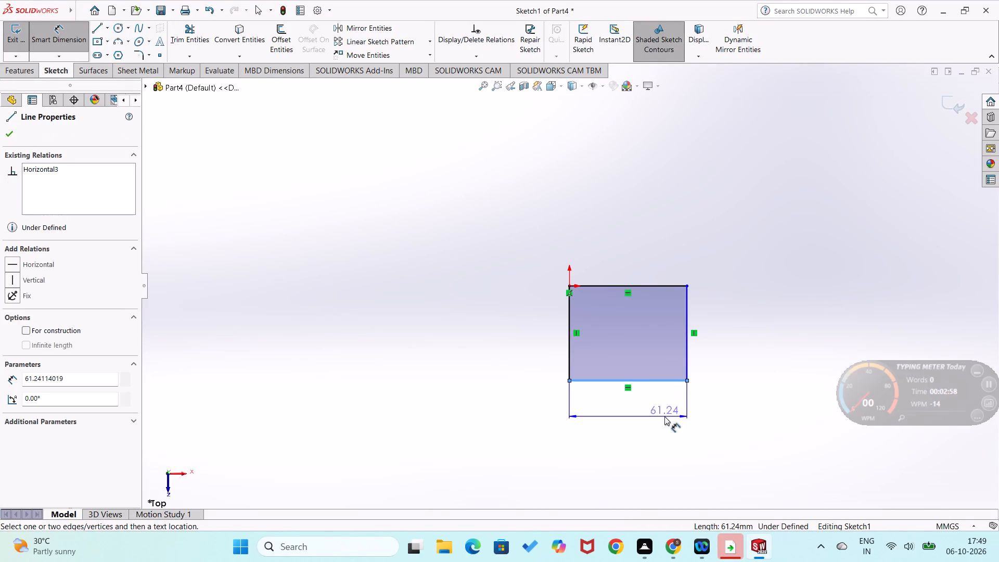
click(664, 416)
text(38.1)
key(Return)
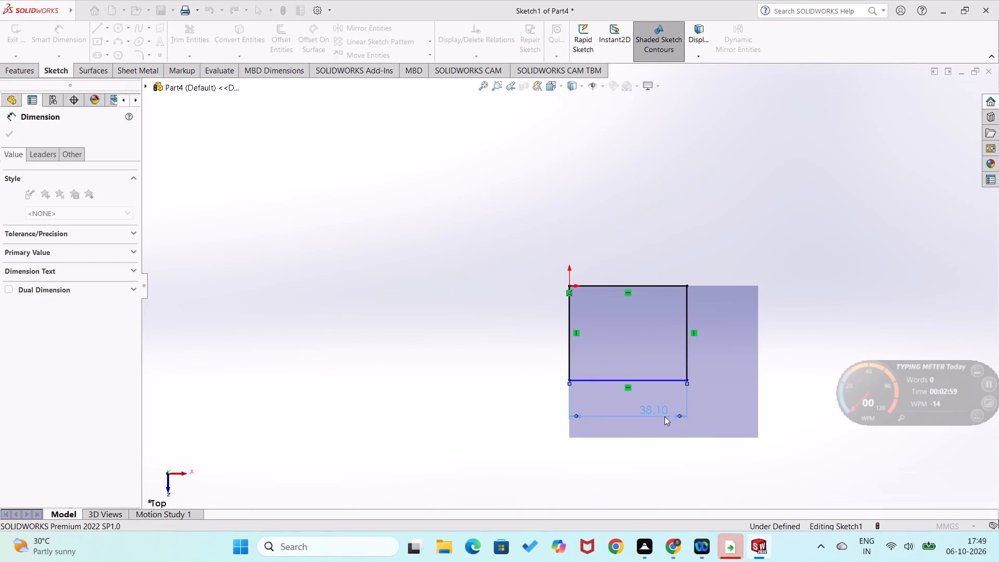
click(564, 435)
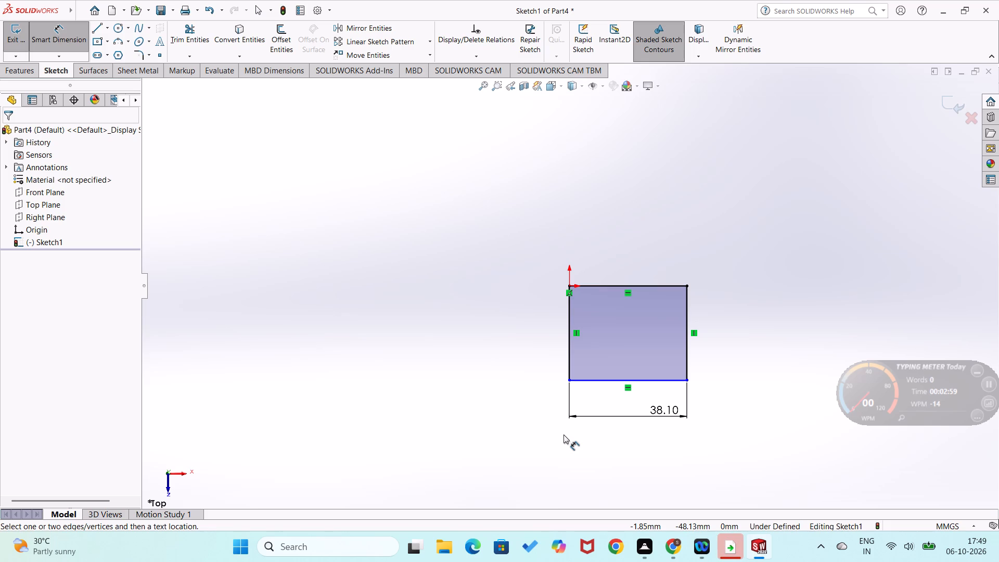
Add a 12.7 mm sketch fillet to the rectangle's lower-left corner, between the bottom edge and the vertical edge through the origin.
click(145, 57)
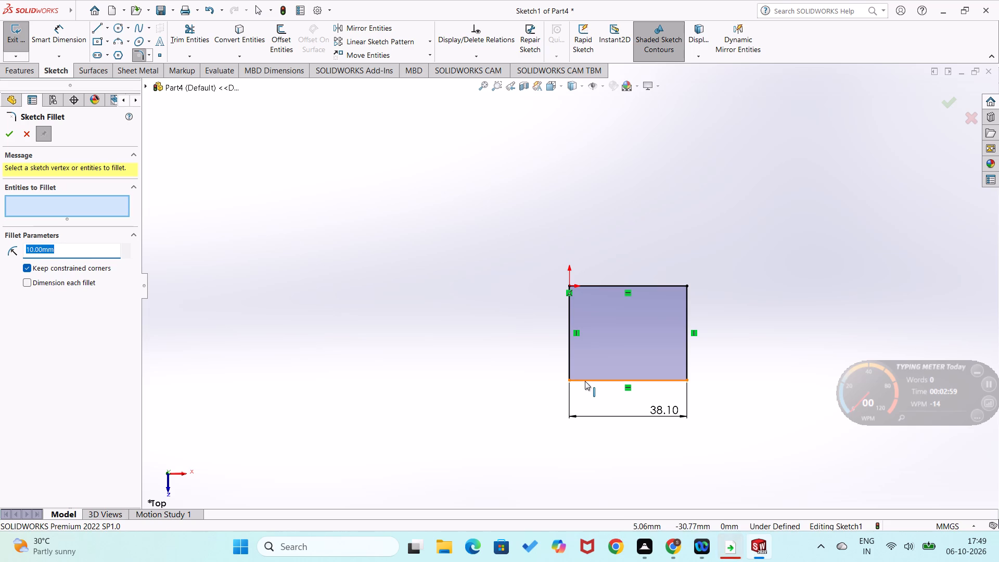
click(585, 381)
click(568, 368)
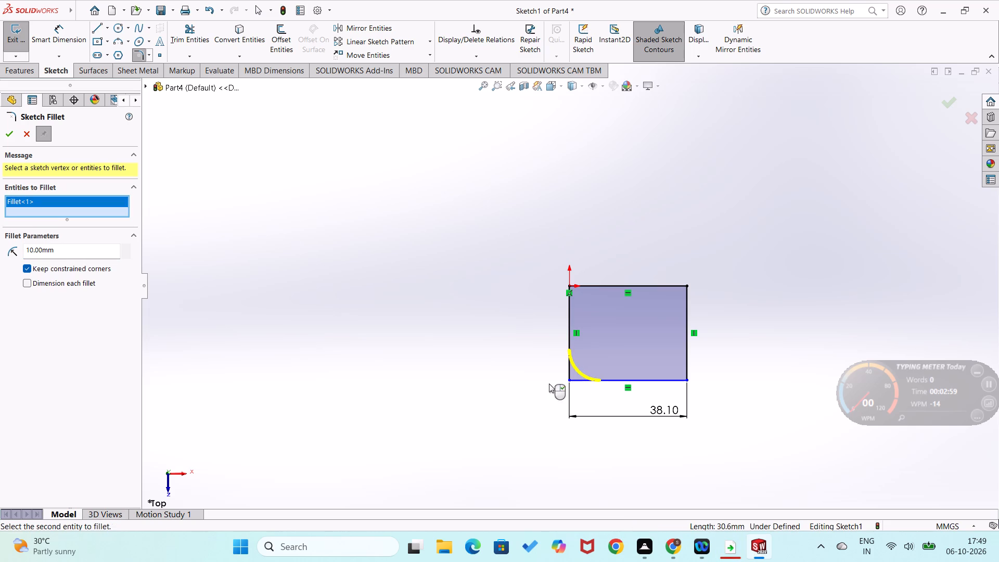
drag(89, 253, 0, 251)
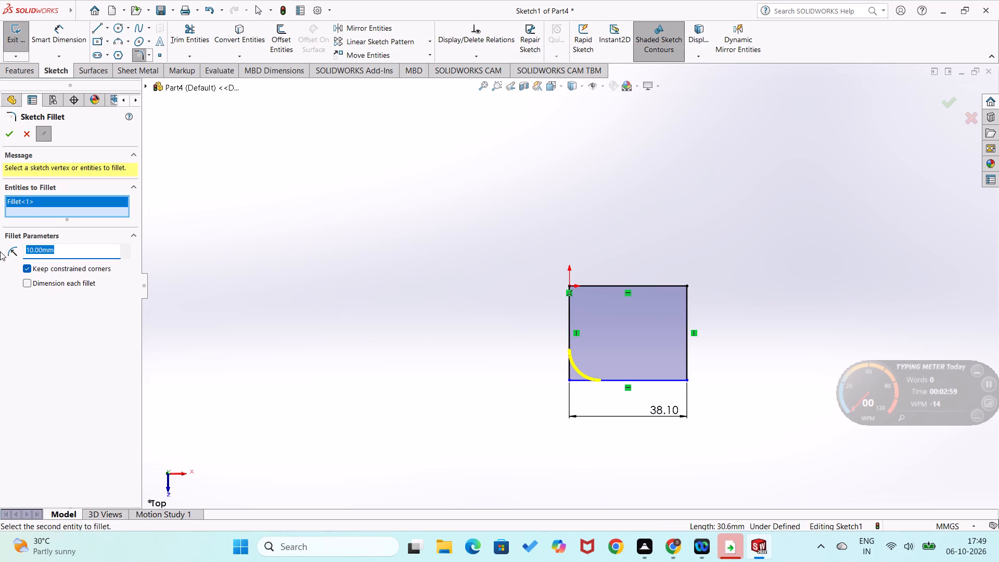
text(12.)
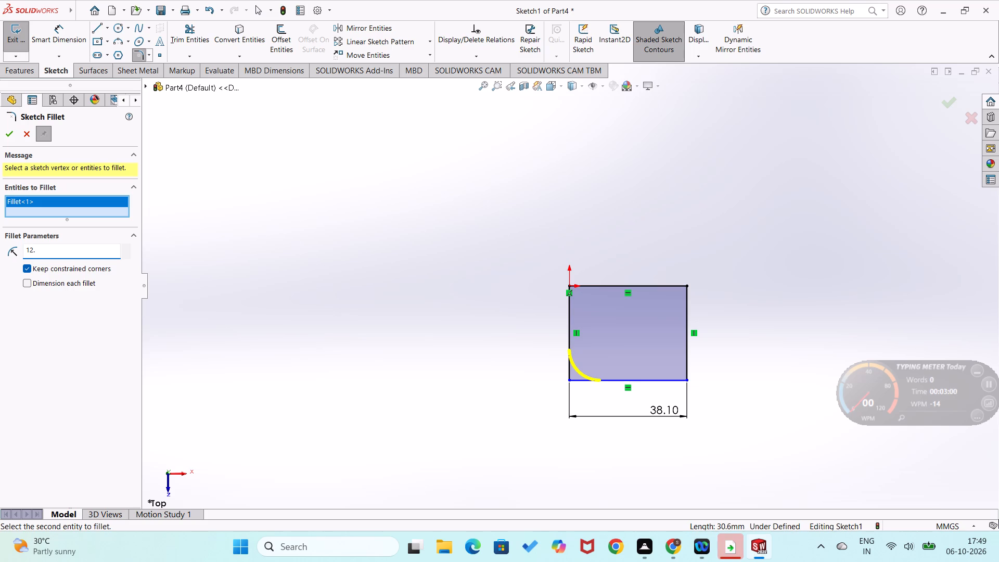
key(7)
key(Return)
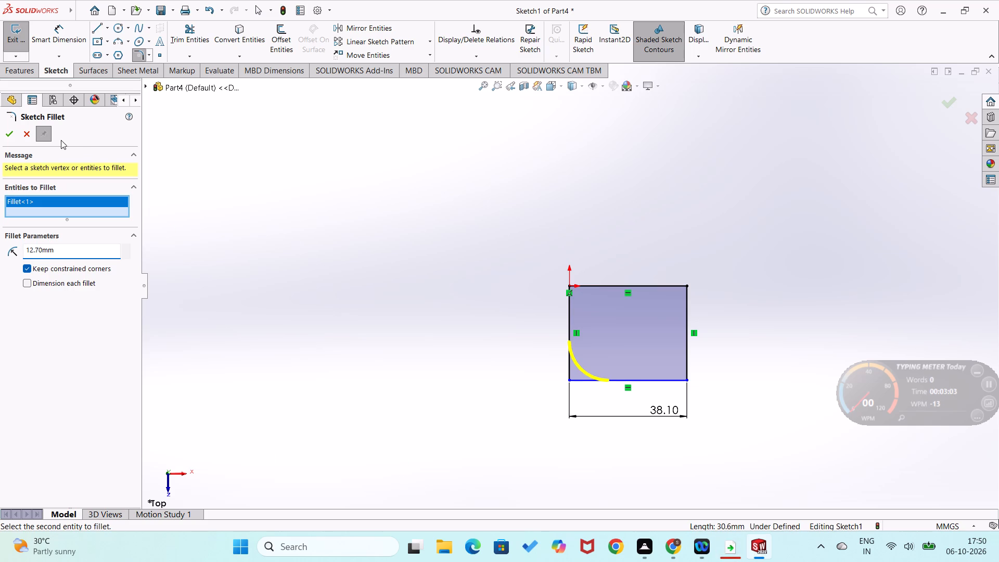
click(5, 130)
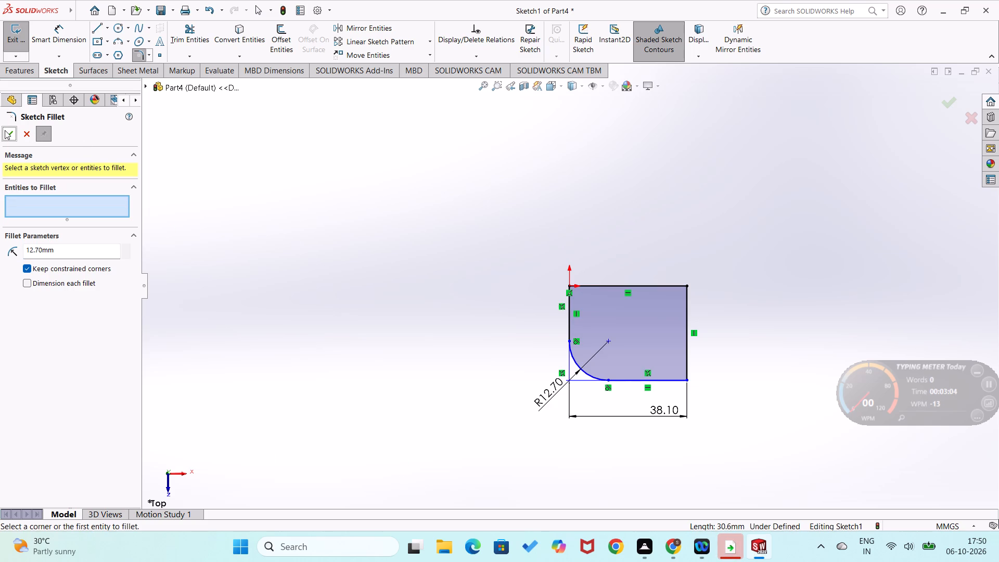
click(251, 252)
click(9, 136)
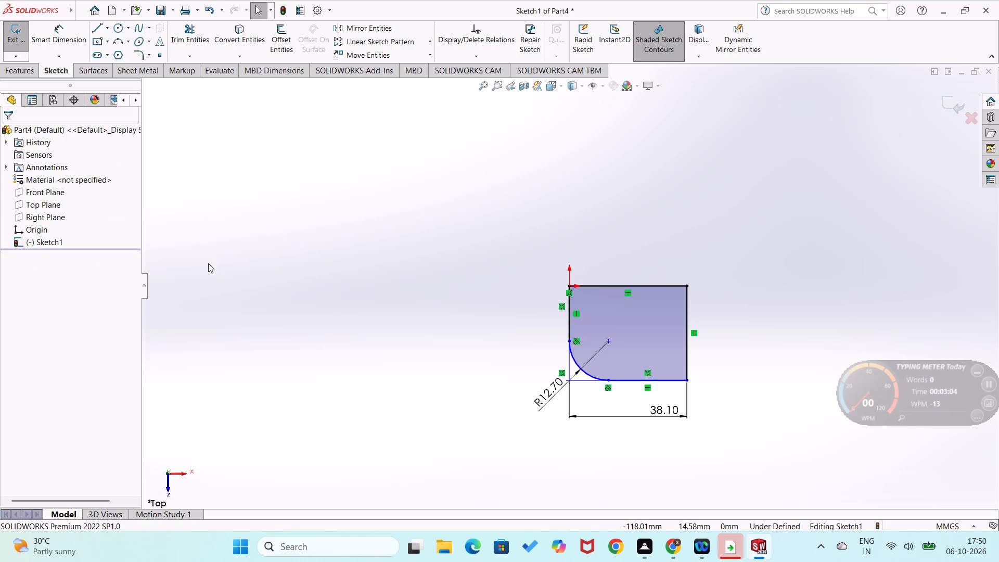
click(264, 280)
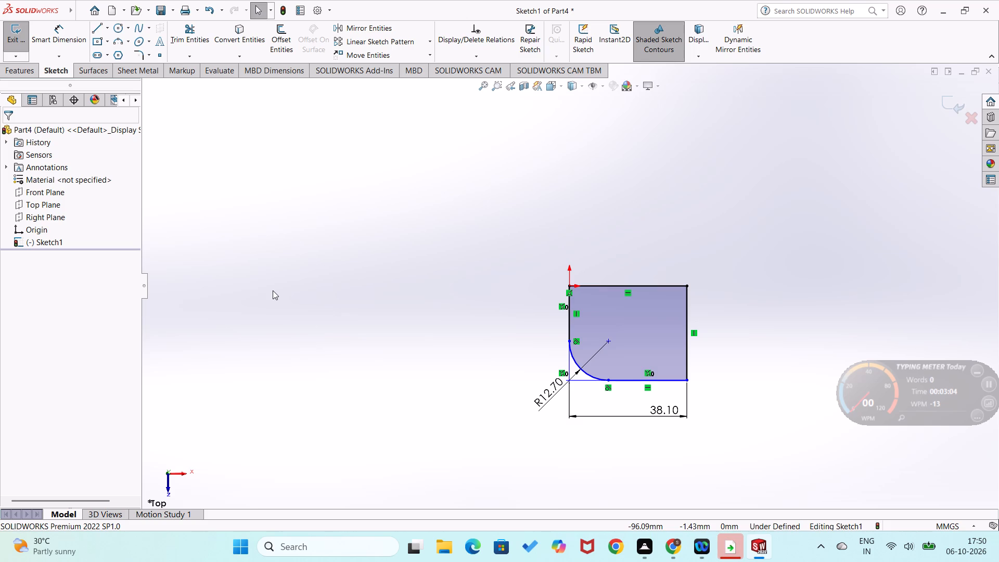
Dimension the vertical edge opposite the origin to 27.19 mm.
click(687, 372)
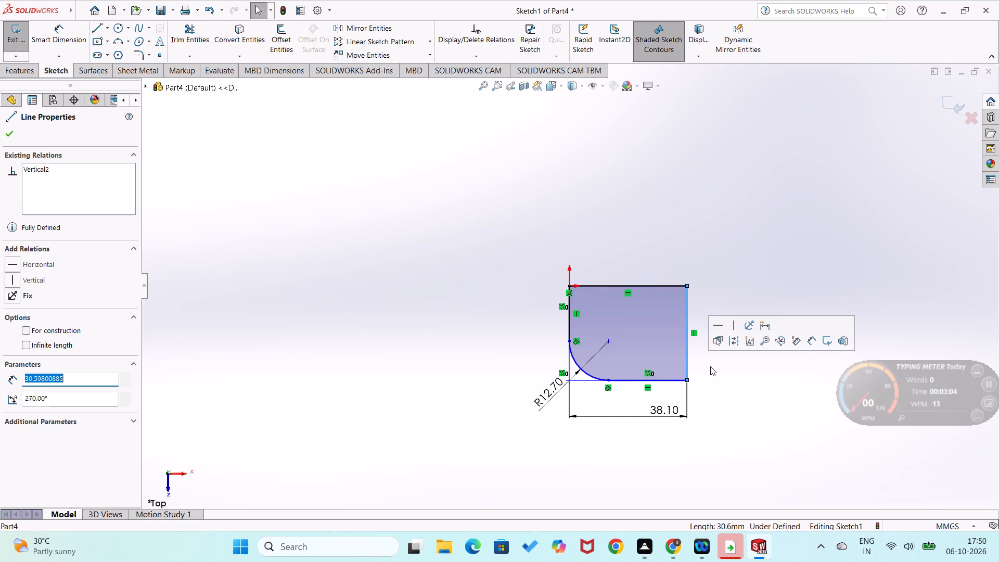
right_drag(718, 419, 734, 309)
click(689, 347)
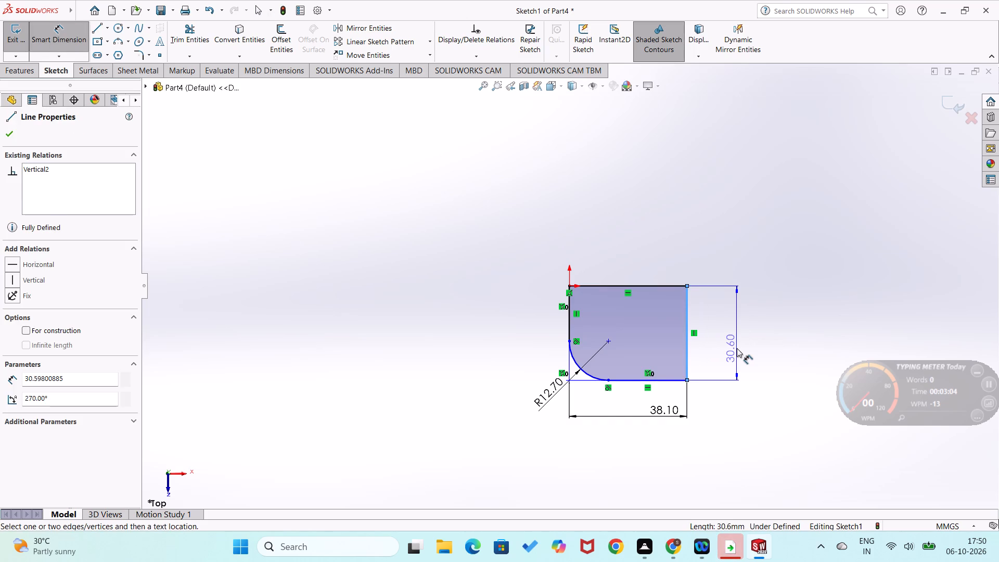
click(737, 348)
text(27.)
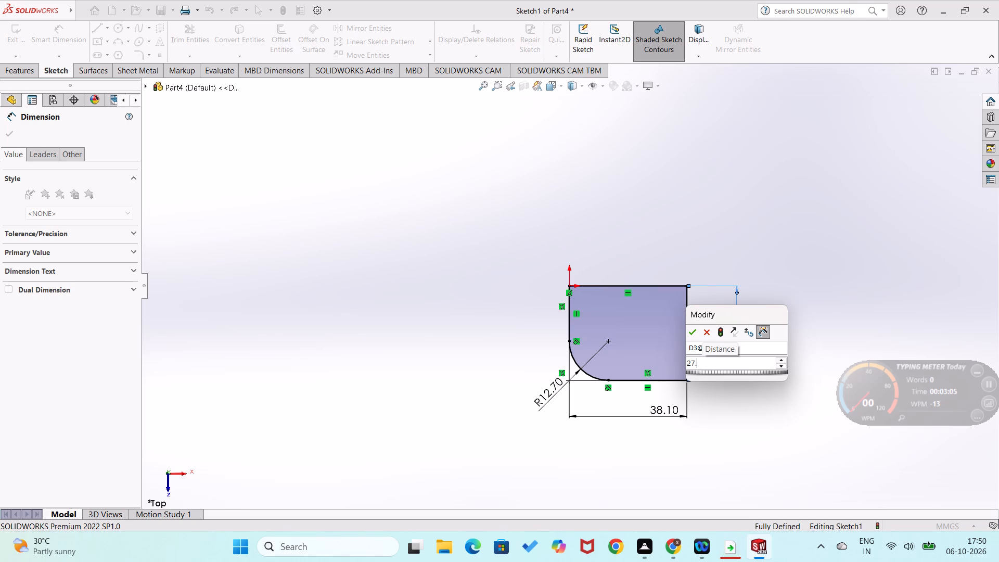
text(19)
key(Return)
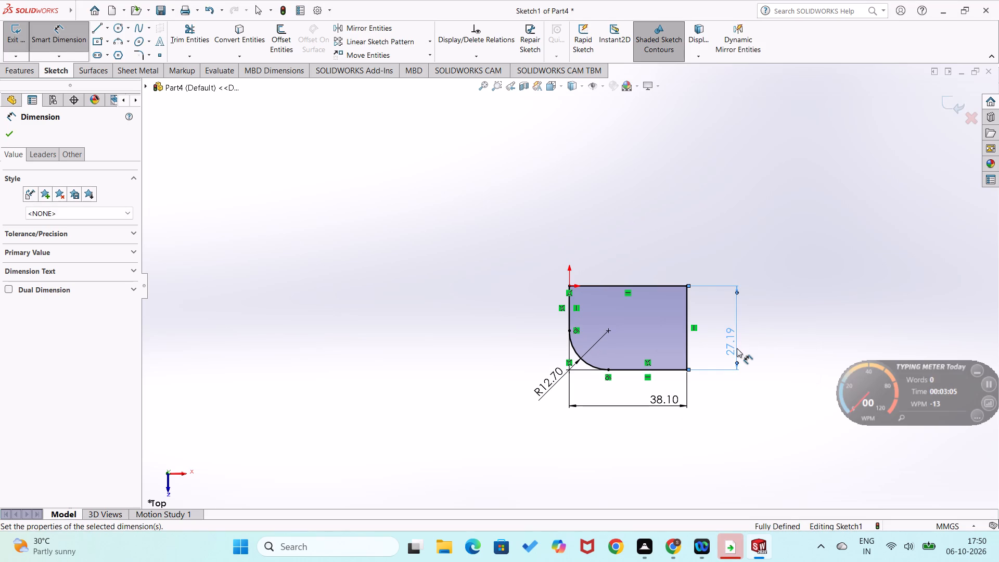
click(737, 465)
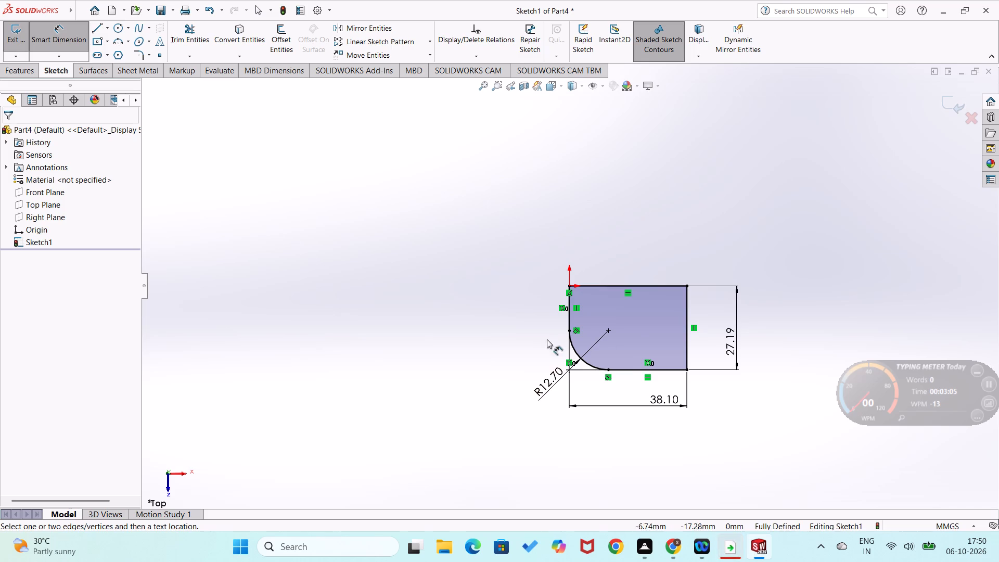
Sketch a circle centred on the fillet arc's centre point and dimension its diameter to 10.66 mm.
right_drag(447, 343, 493, 356)
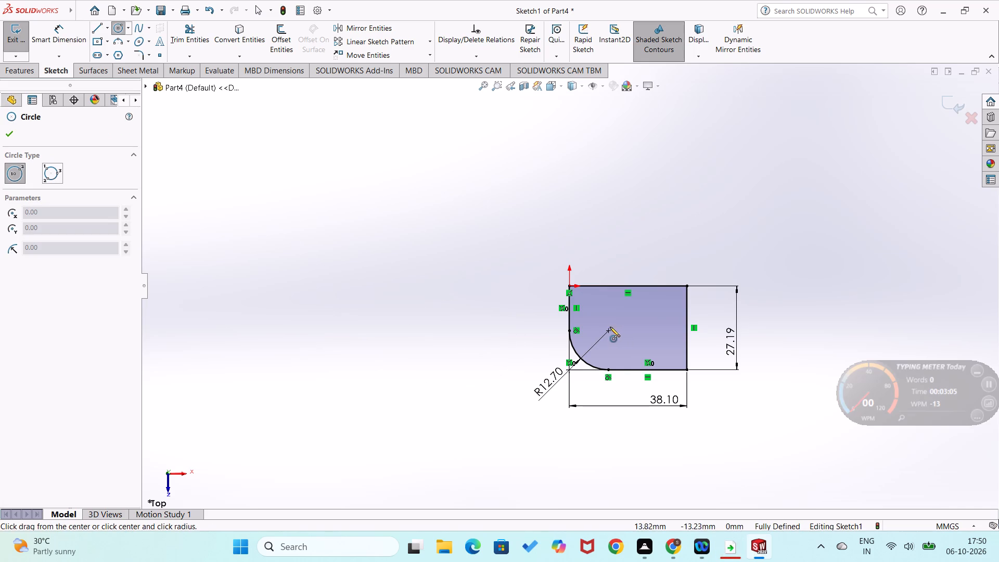
click(609, 329)
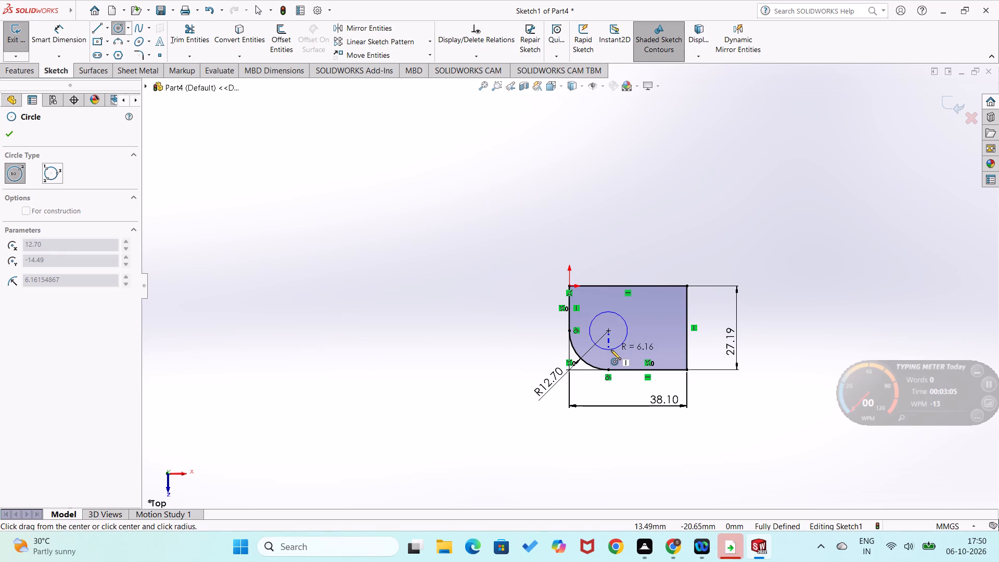
click(611, 350)
right_drag(748, 469, 752, 394)
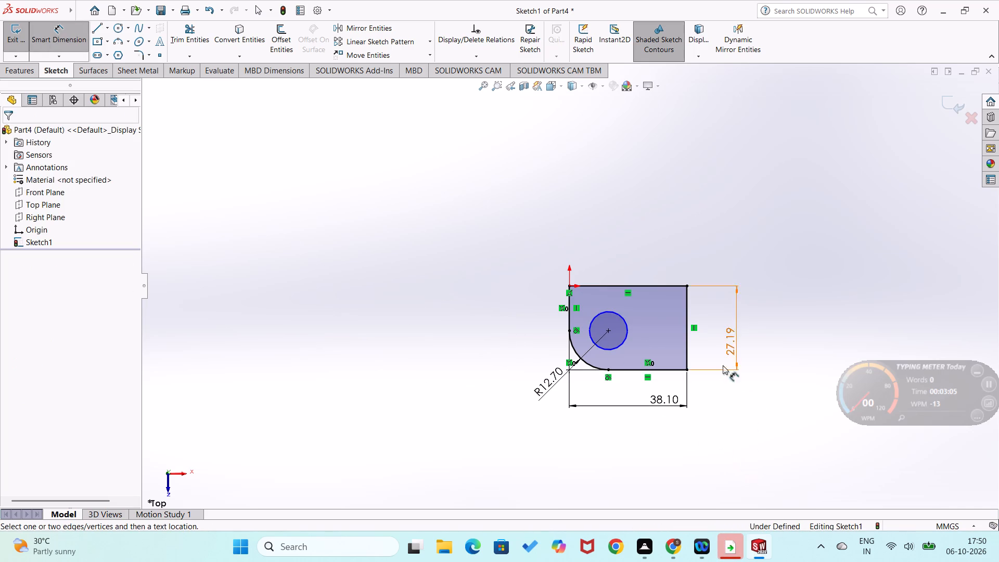
click(597, 320)
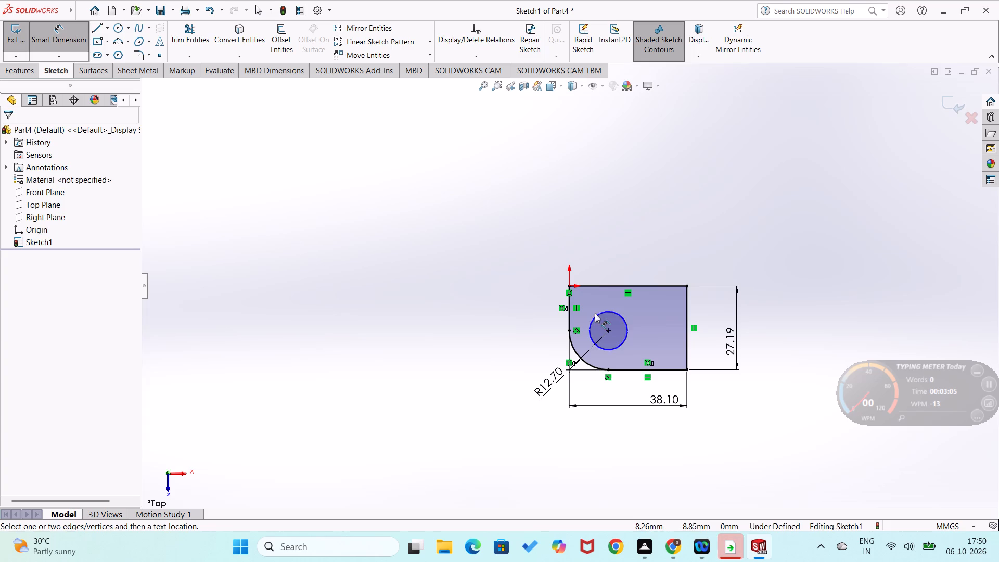
click(595, 320)
click(594, 253)
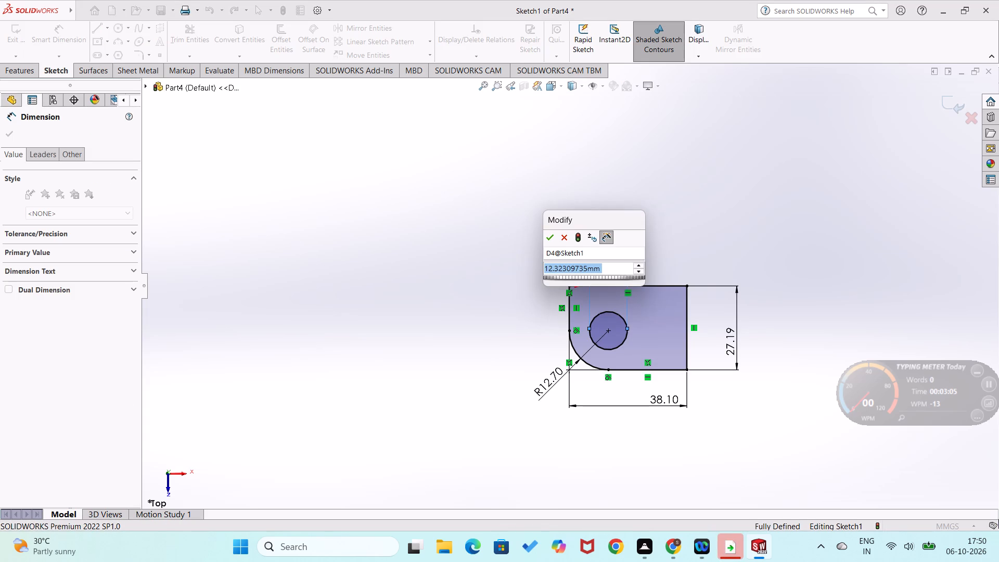
text(10.6)
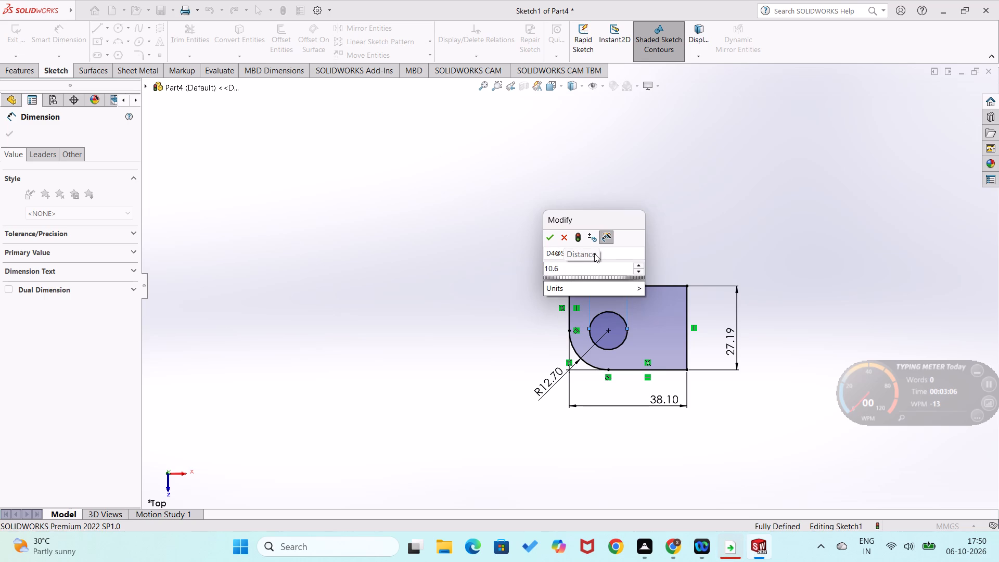
key(6)
key(Return)
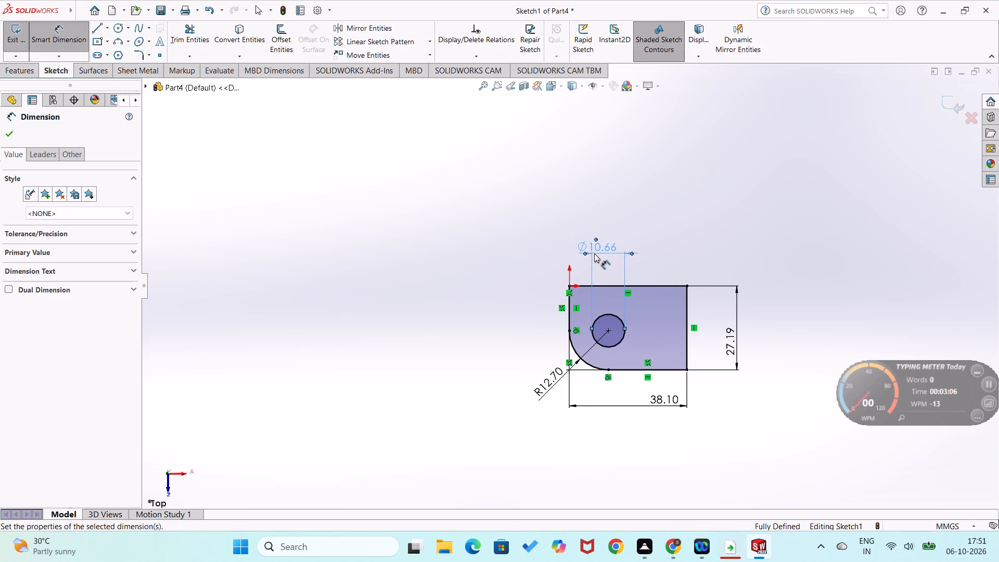
click(527, 293)
Sketch a corner rectangle about 8.8 mm high, from just beside the circle to beyond the profile's right vertical edge.
scroll(527, 293, down, 4)
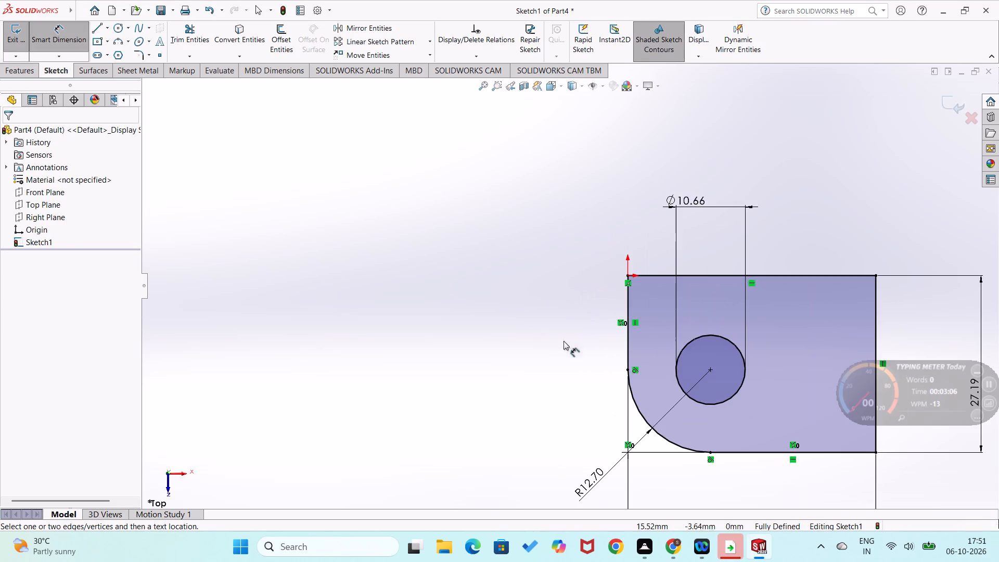
scroll(624, 382, up, 4)
scroll(607, 330, down, 6)
right_drag(382, 254, 387, 361)
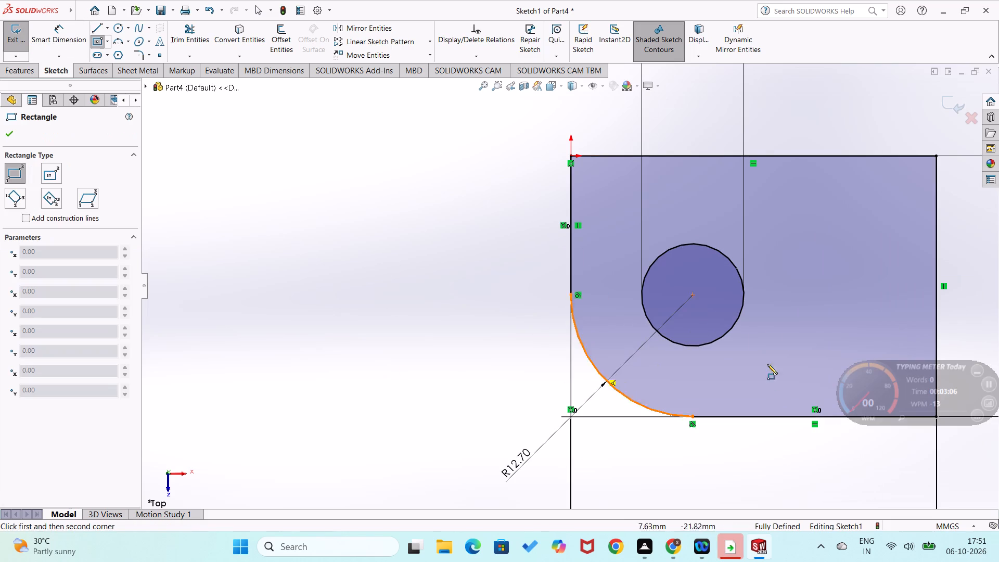
click(754, 252)
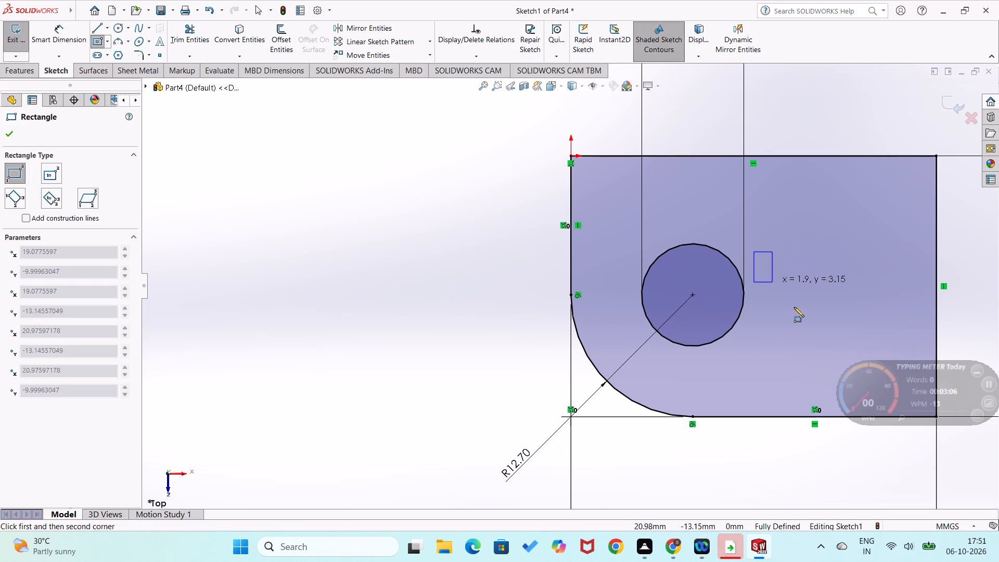
click(971, 336)
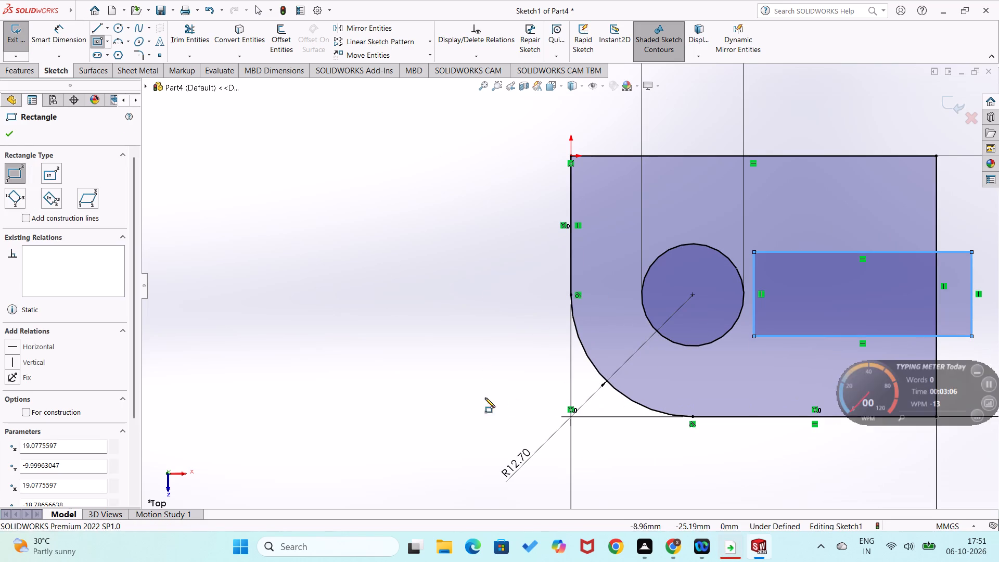
right_drag(484, 395, 483, 287)
key(Escape)
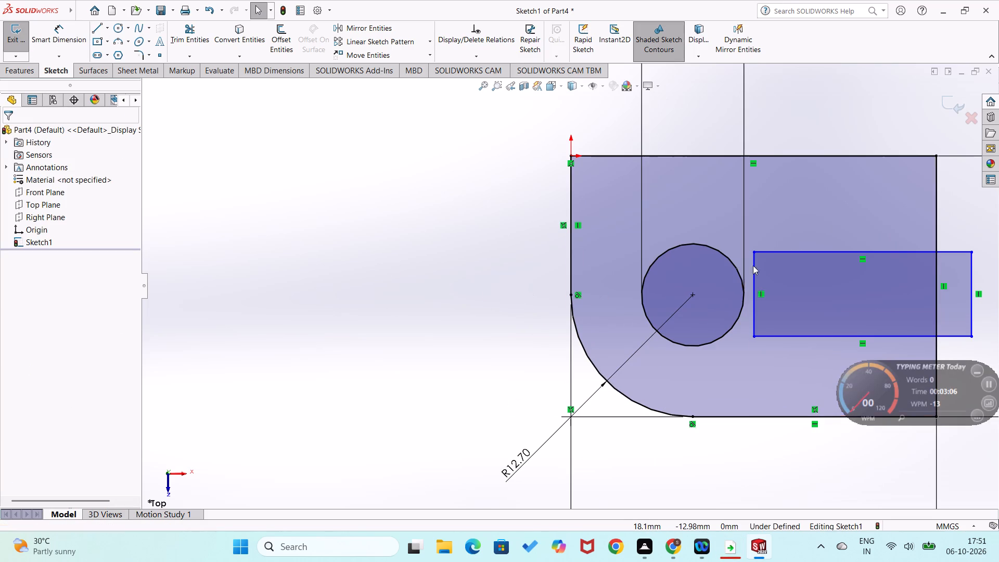
Move the new rectangle's two left corners onto the circle's top and bottom quadrant points so its edges meet the circle there.
click(755, 252)
drag(754, 252, 731, 253)
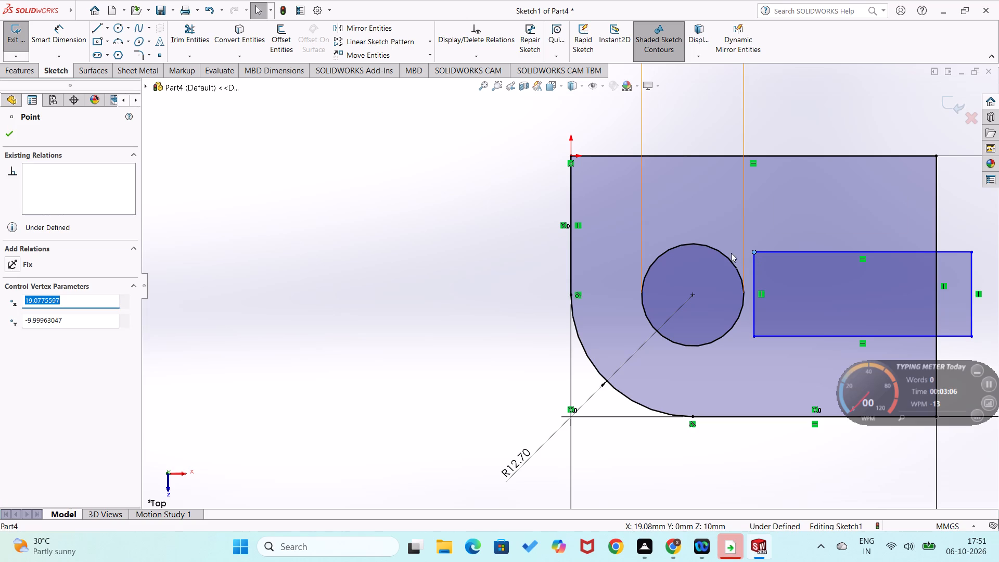
drag(731, 253, 717, 253)
key(Escape)
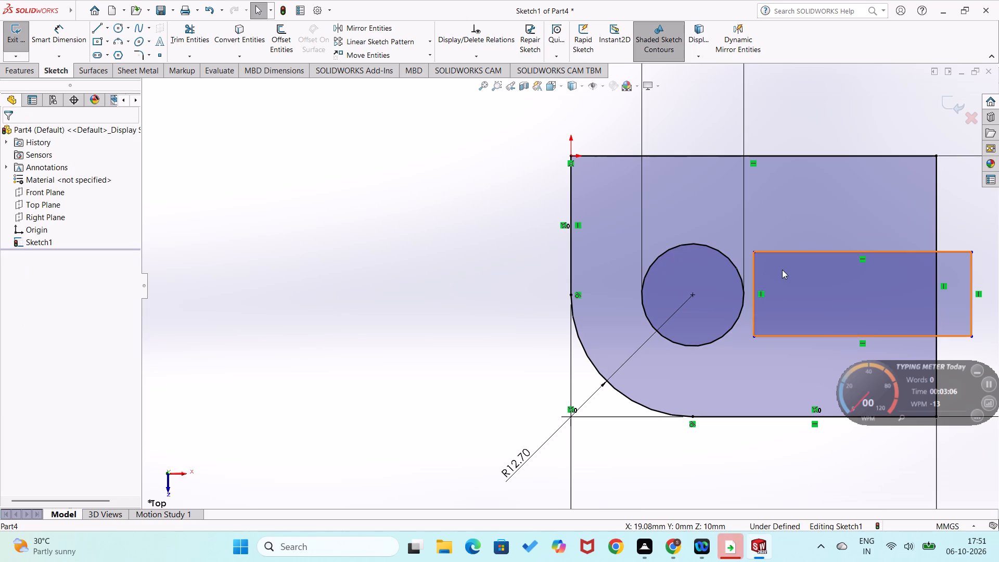
drag(753, 251, 741, 260)
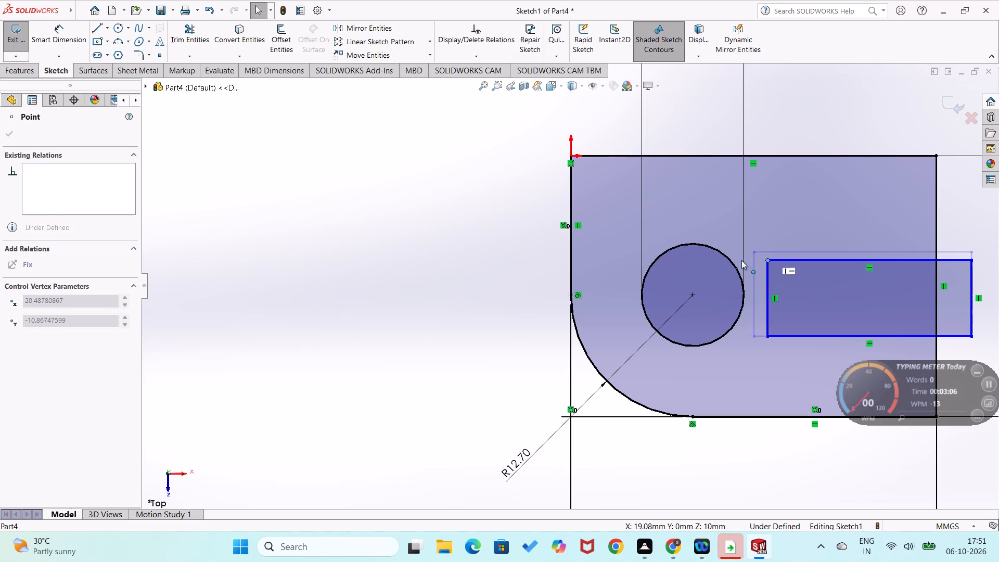
drag(741, 260, 690, 245)
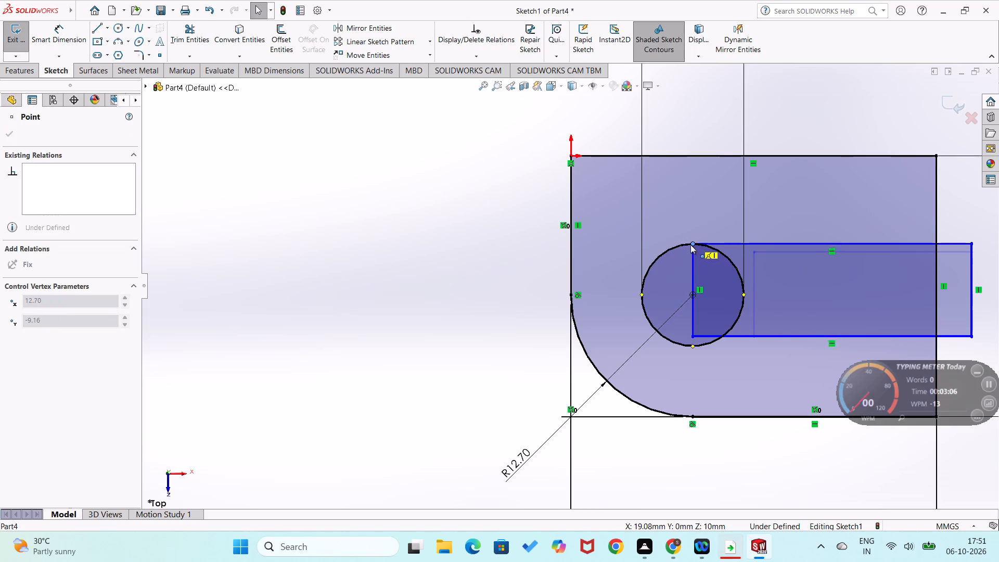
drag(690, 245, 691, 245)
drag(691, 335, 692, 347)
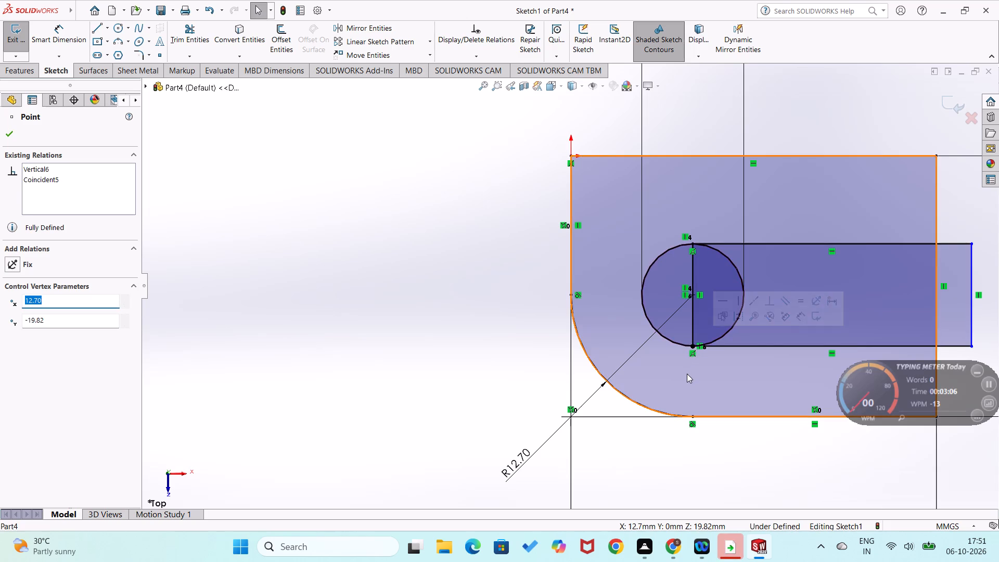
scroll(686, 374, down, 5)
drag(665, 267, 689, 260)
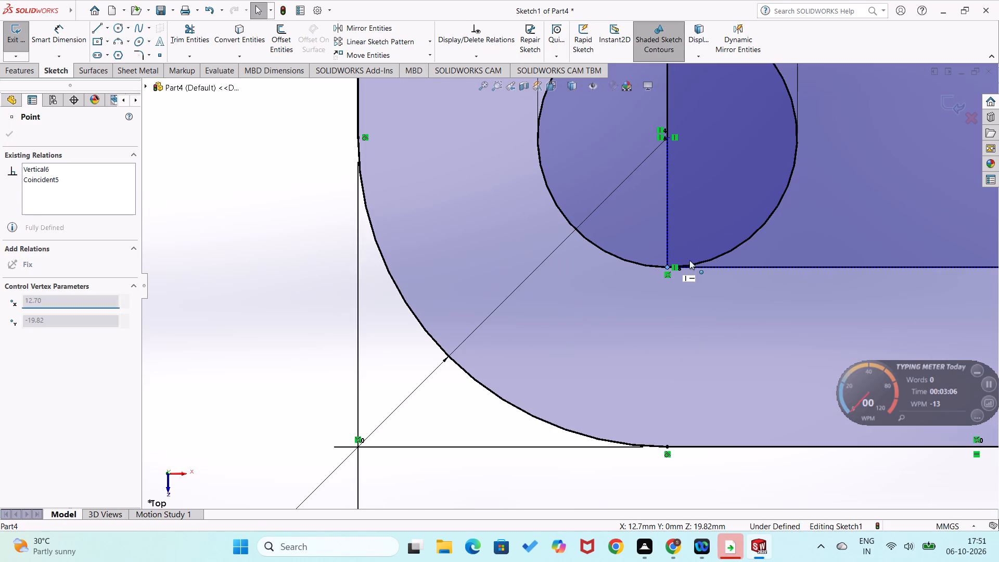
Move the slot rectangle's outer vertical edge onto the profile's vertical edge opposite the origin.
drag(689, 260, 669, 275)
scroll(644, 305, up, 4)
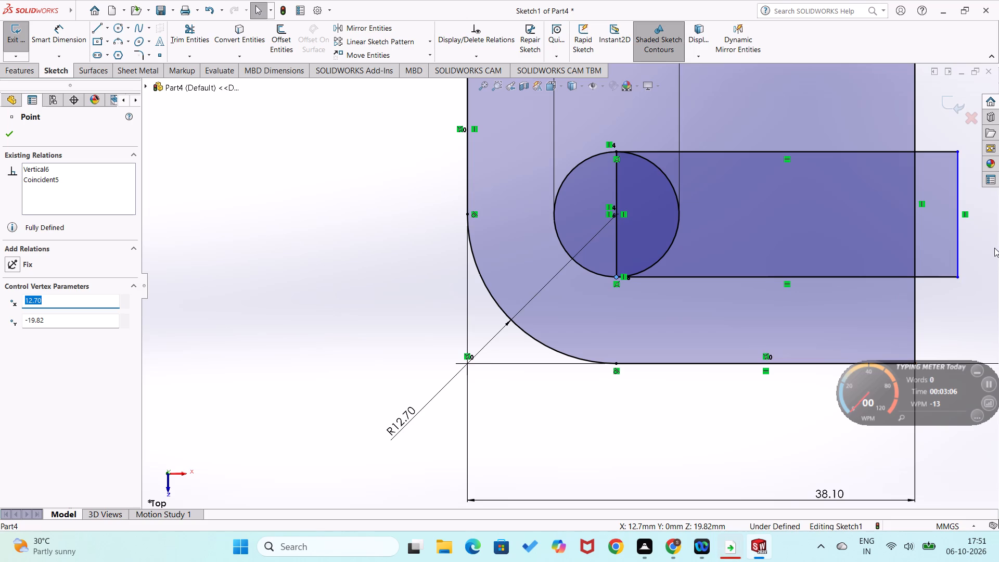
drag(958, 278, 932, 280)
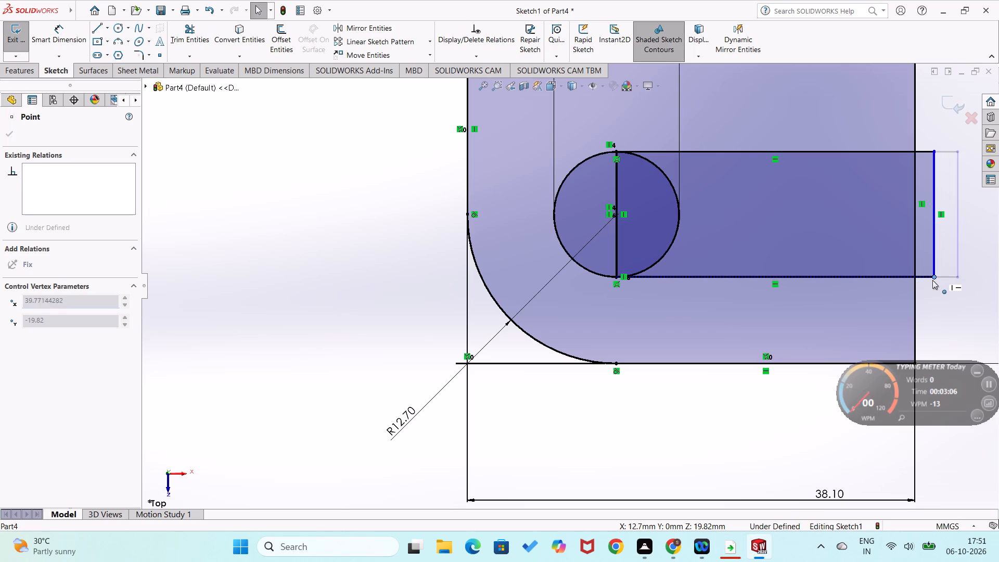
drag(932, 280, 916, 285)
click(940, 293)
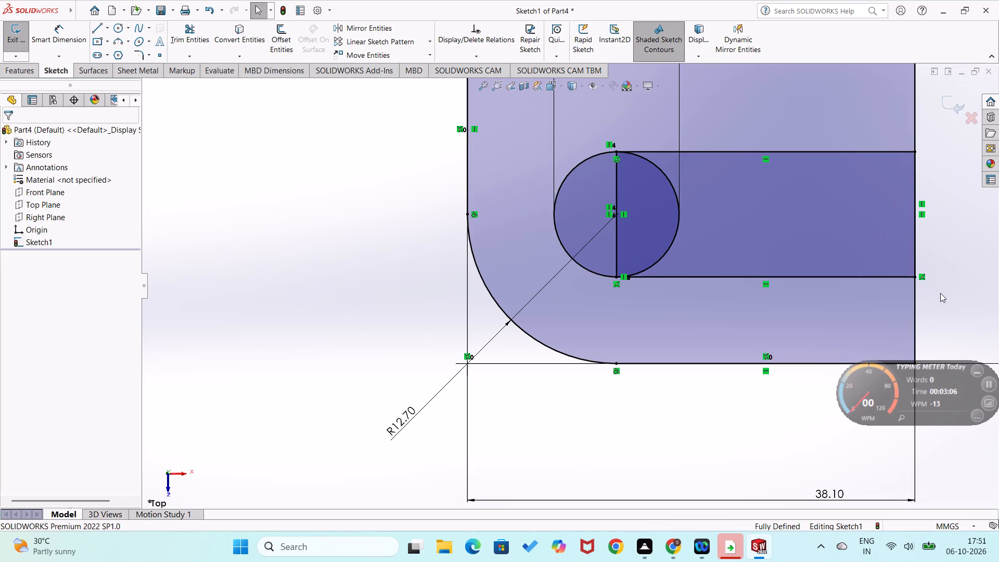
Trim the profile edge across the slot mouth, the overlapping rectangle edge, the circle's inner half and the rectangle's edge through the circle centre.
click(186, 42)
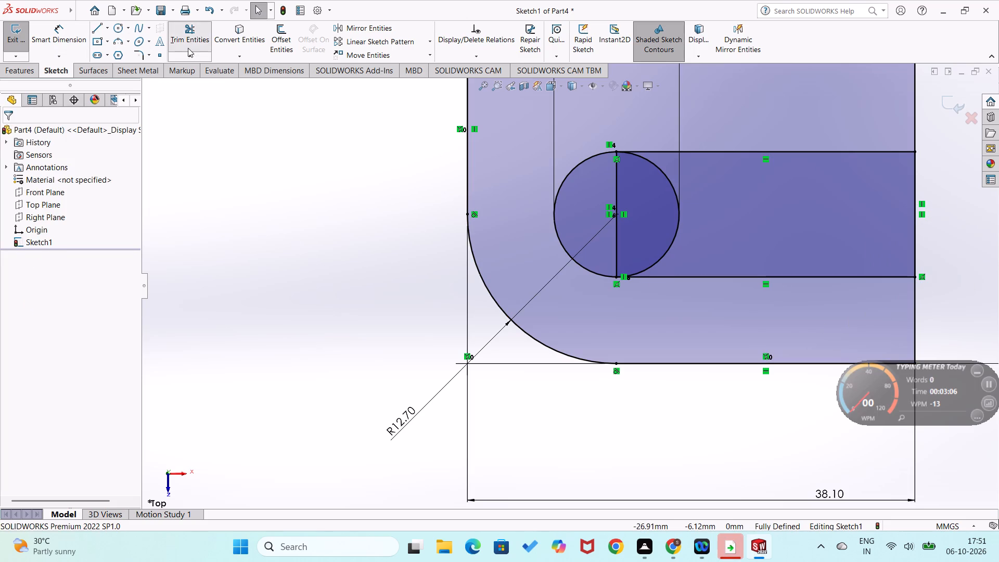
click(915, 244)
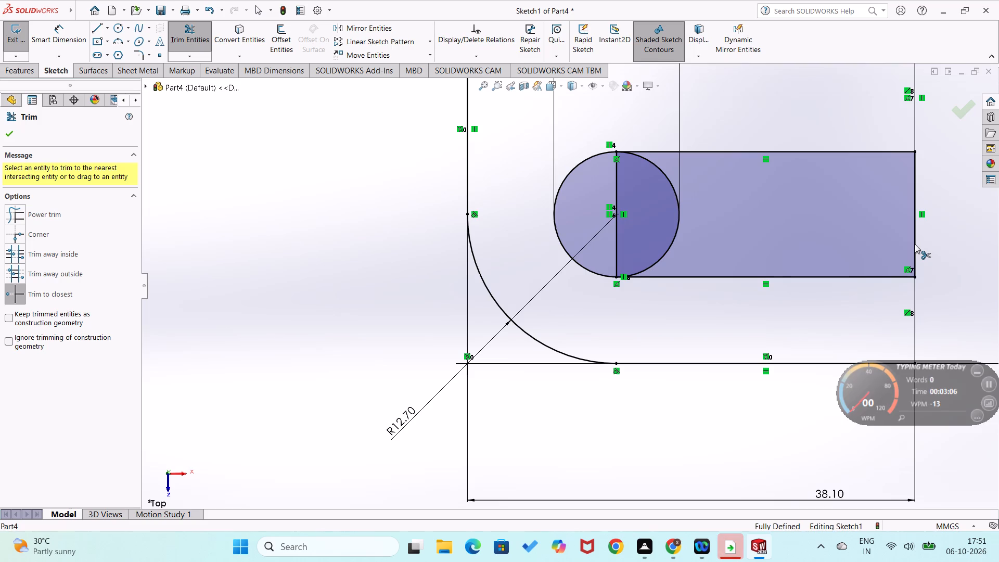
click(915, 244)
click(674, 237)
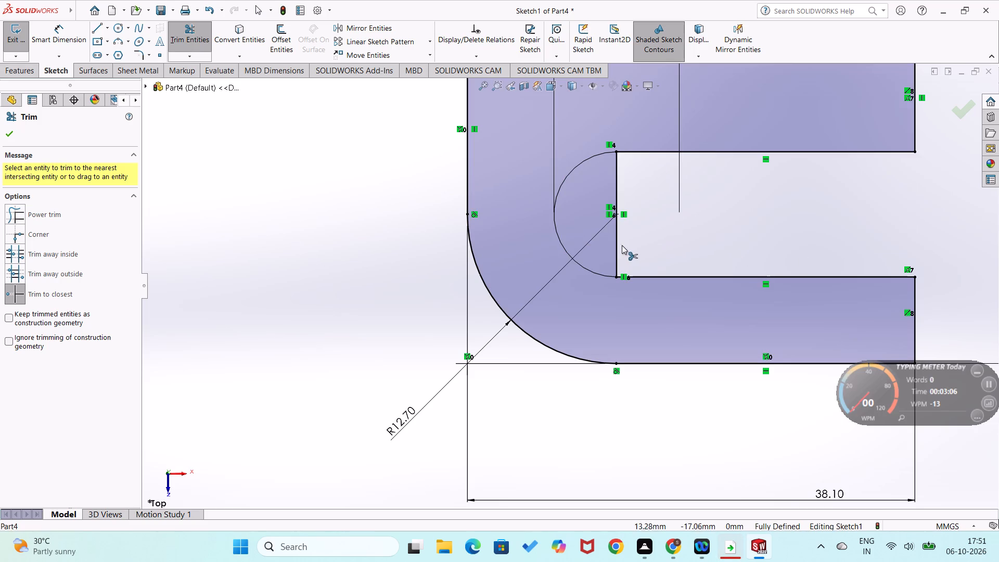
click(613, 246)
scroll(654, 249, up, 3)
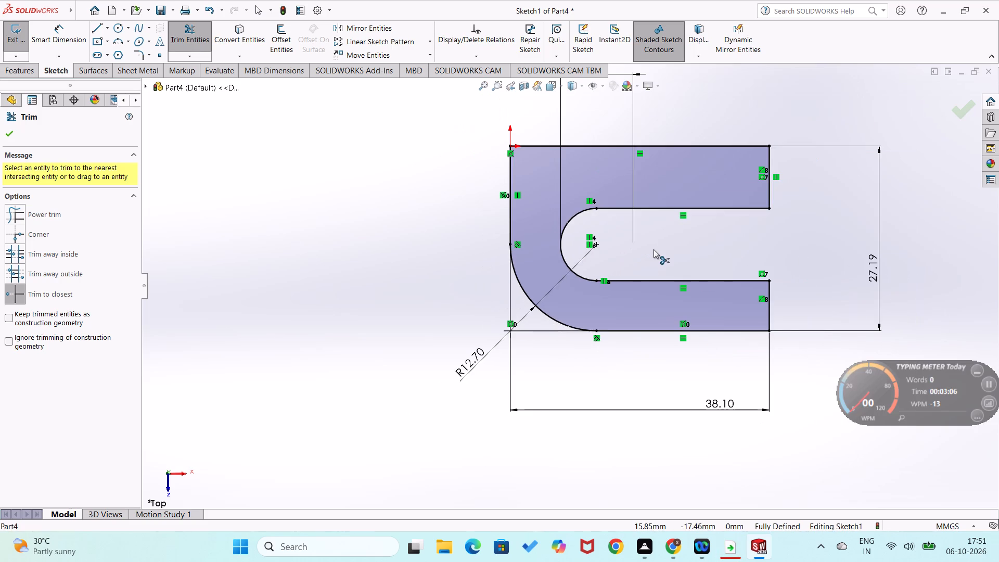
click(325, 247)
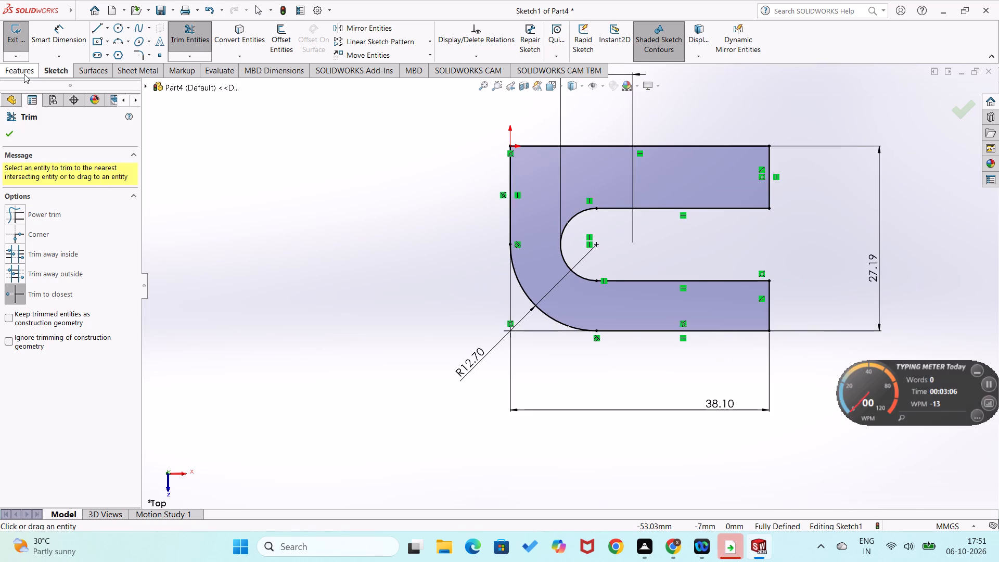
Create a sheet metal base flange from the slotted profile with a thickness of 1.5 mm.
click(24, 74)
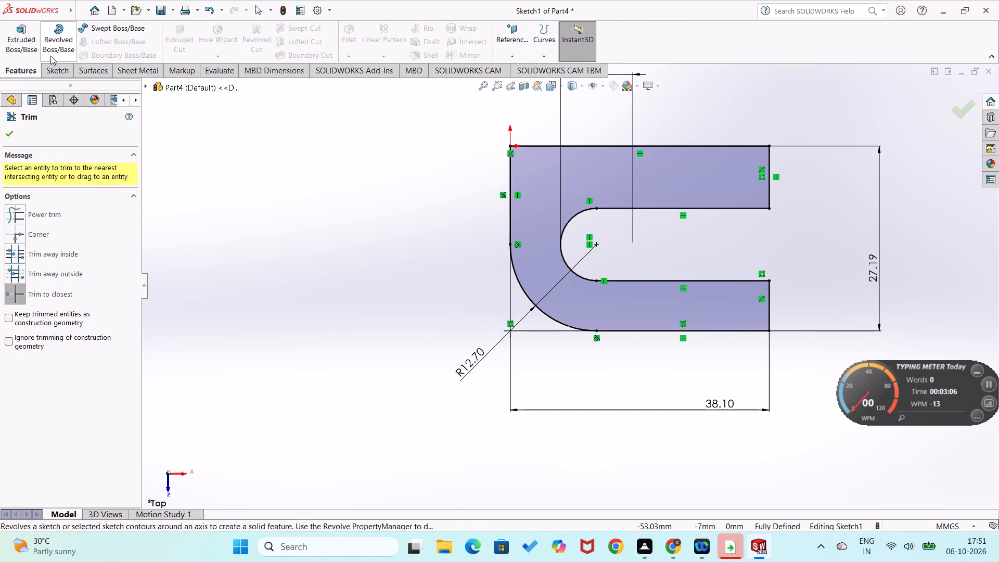
click(132, 75)
click(32, 49)
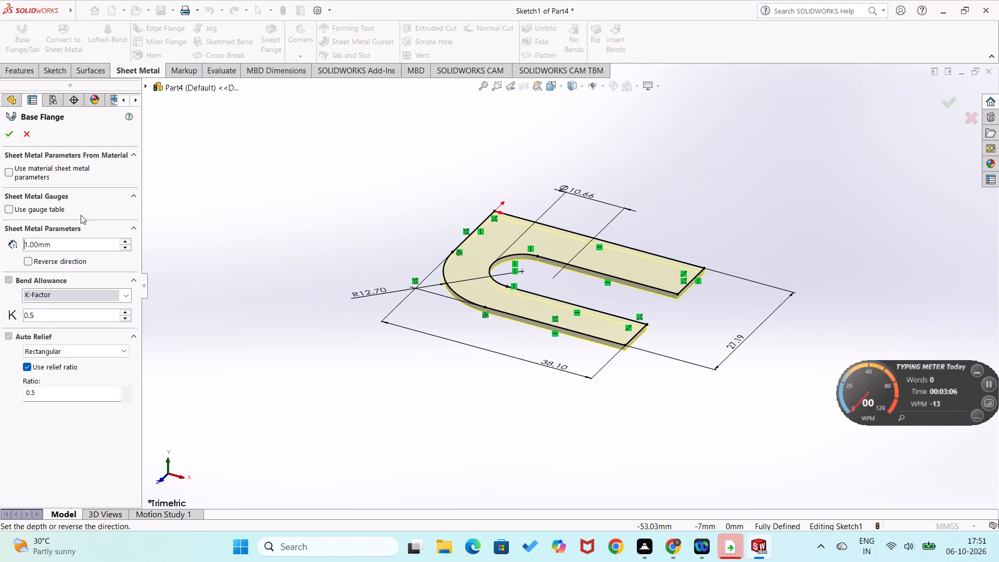
drag(83, 240, 0, 240)
text(1.5)
key(Return)
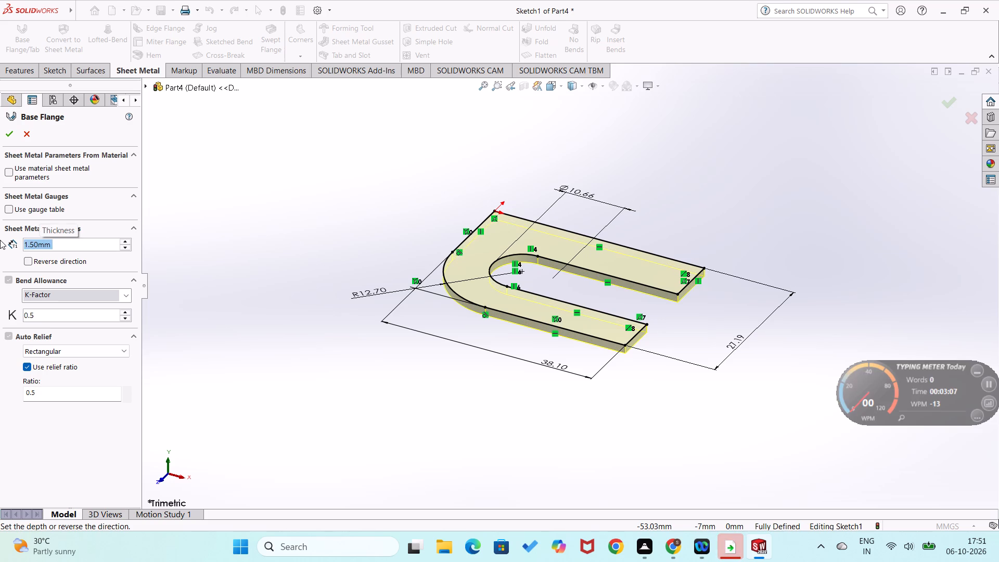
click(12, 134)
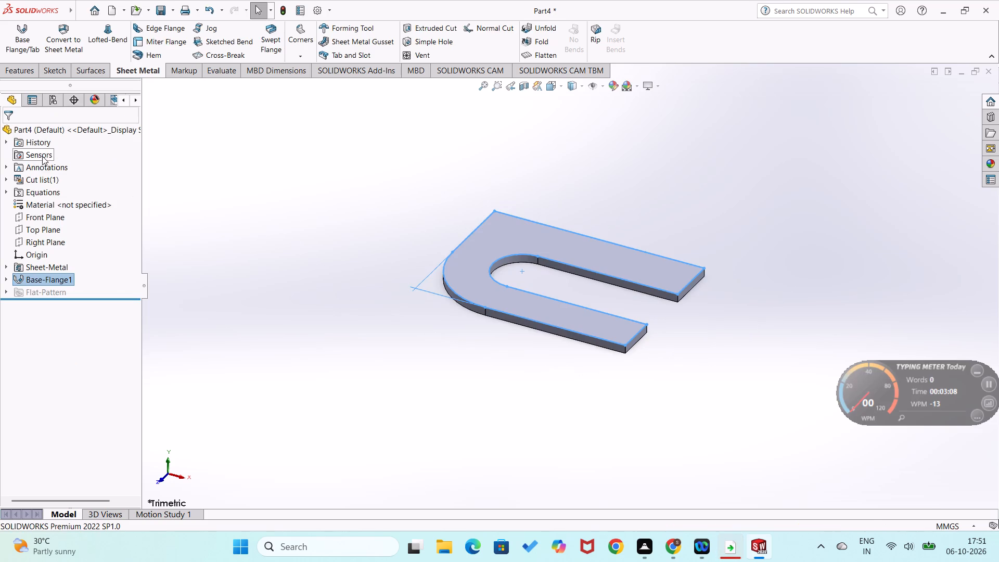
On the Front Plane, sketch a corner rectangle about 38 mm wide and 13 mm high, starting at the origin above the flange.
right_click(34, 213)
click(40, 197)
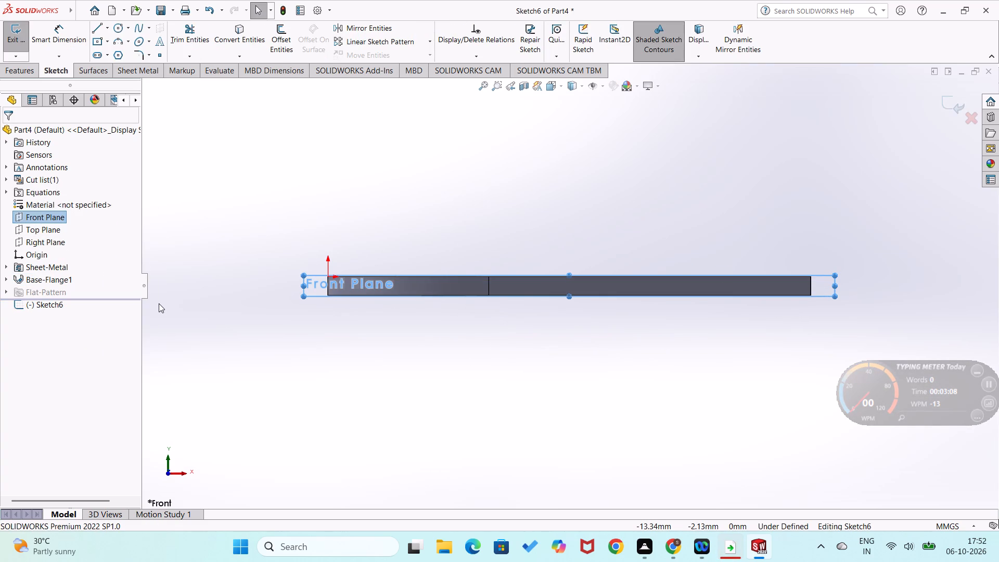
right_drag(200, 253, 160, 278)
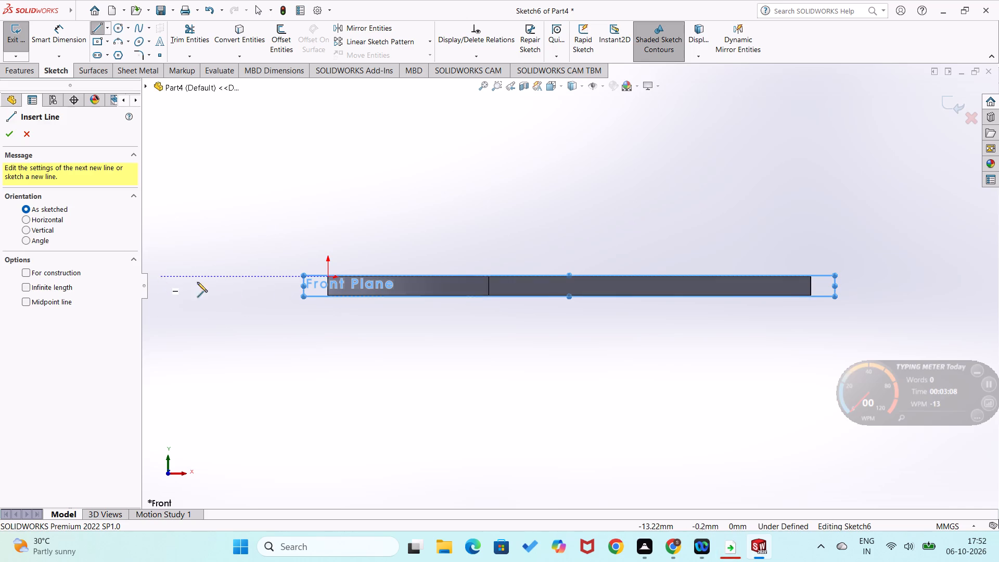
right_drag(335, 213, 280, 247)
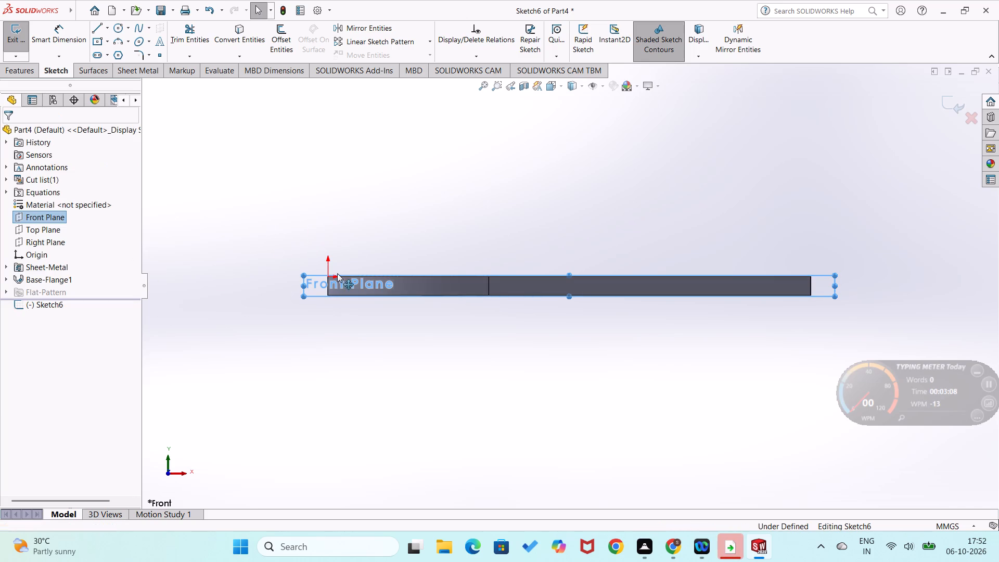
right_drag(308, 250, 279, 351)
click(328, 278)
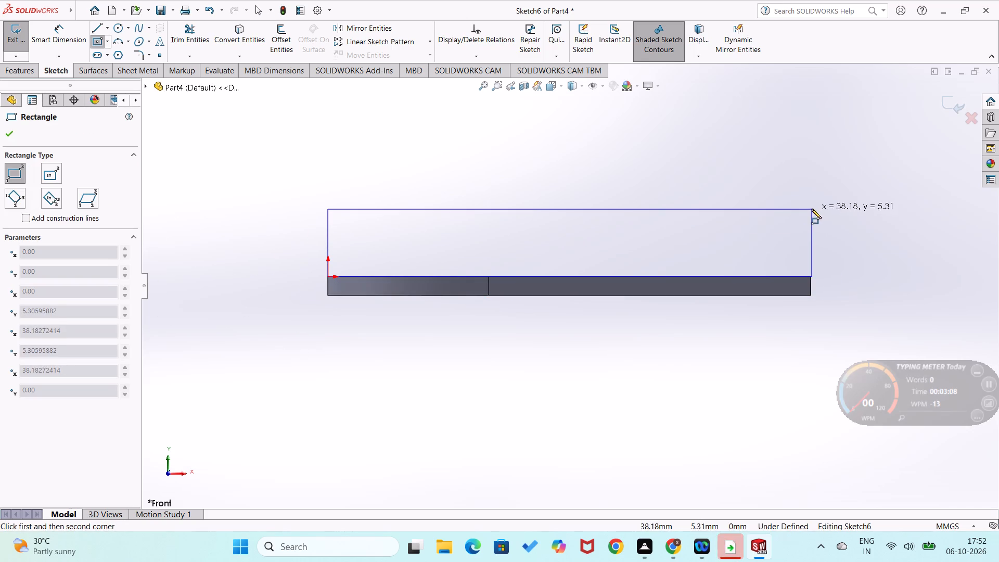
click(810, 111)
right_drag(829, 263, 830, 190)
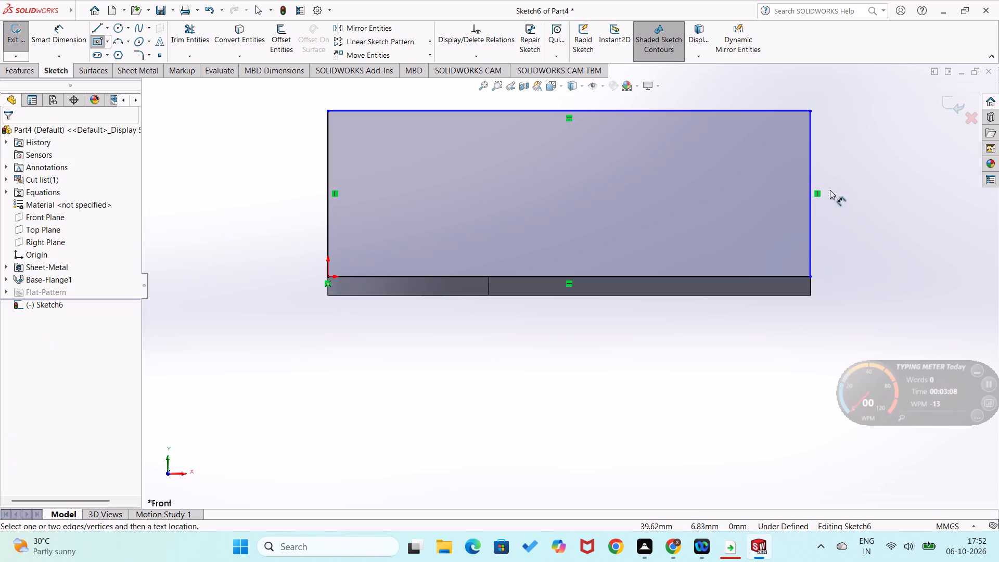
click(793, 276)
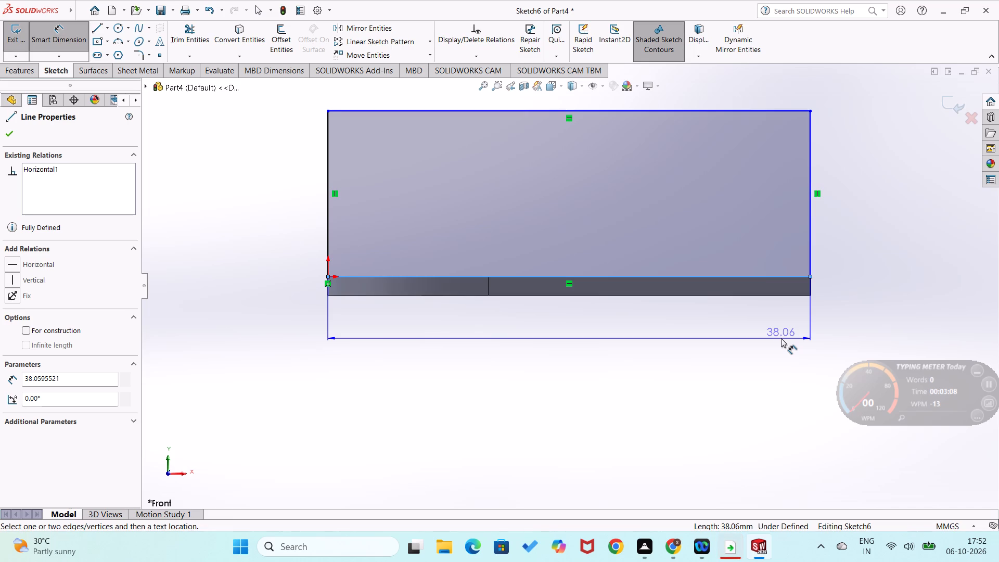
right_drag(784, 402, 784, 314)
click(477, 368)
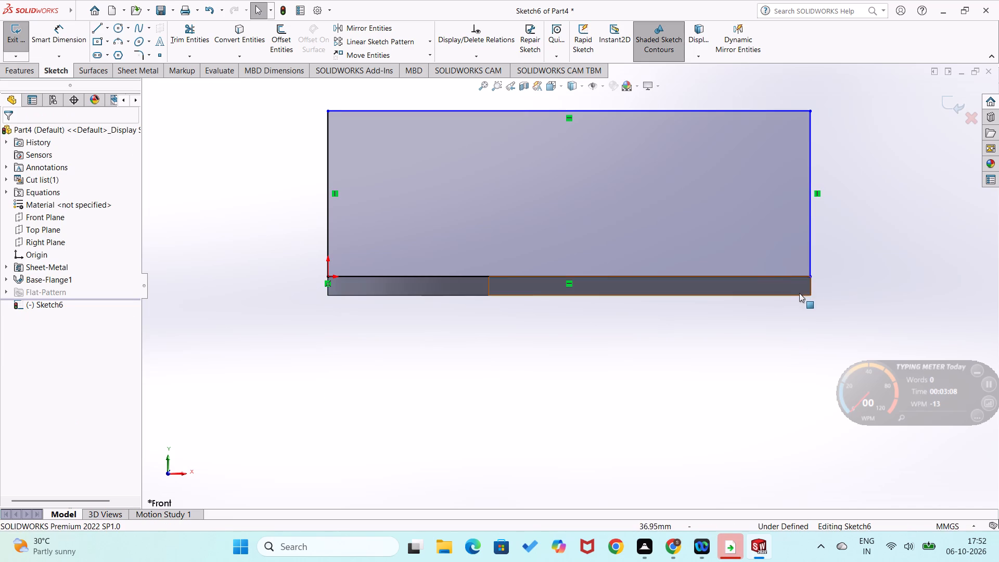
Make the rectangle's vertical side opposite the origin collinear with the flange's short end edge.
click(811, 288)
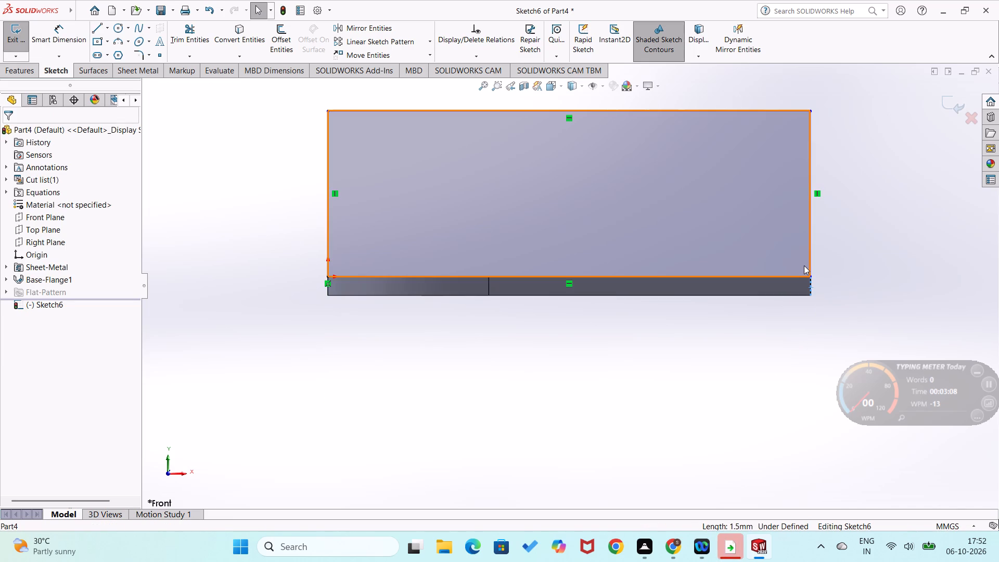
ctrl+click(809, 247)
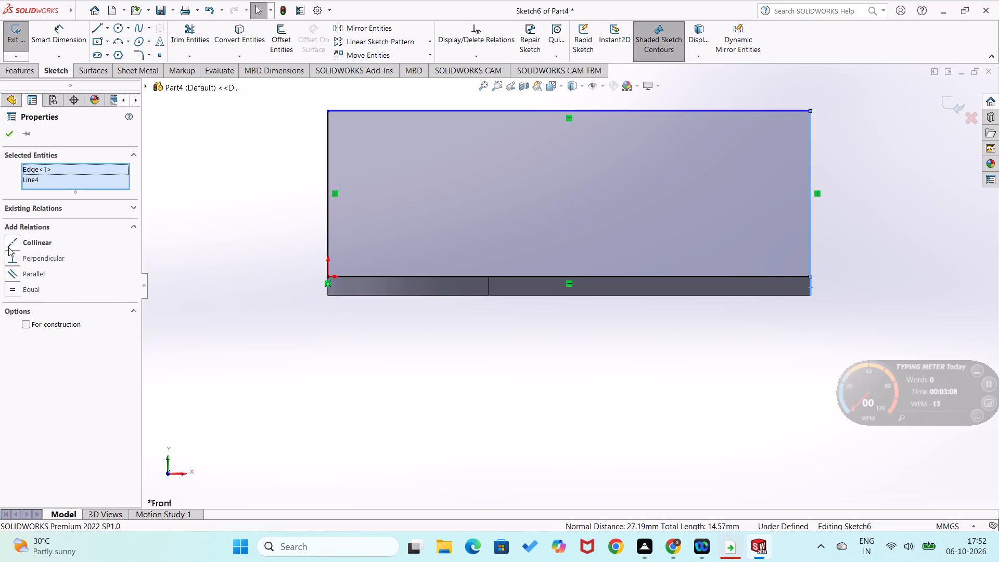
click(12, 241)
click(5, 137)
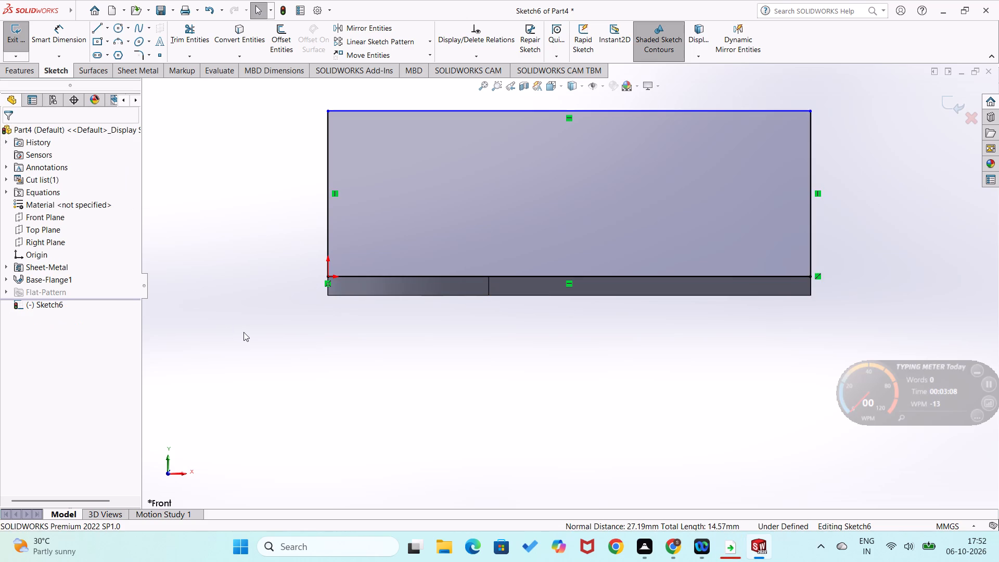
click(245, 333)
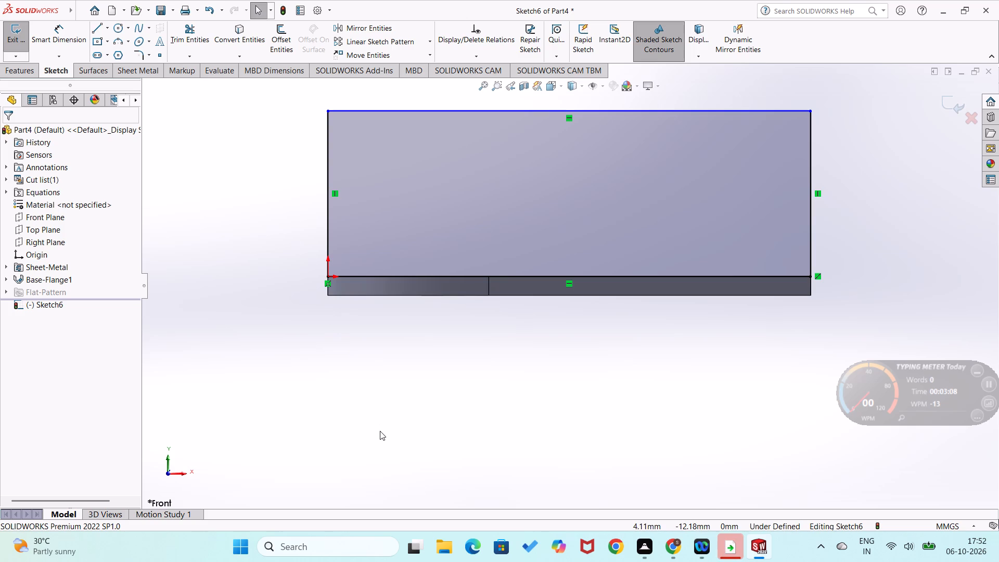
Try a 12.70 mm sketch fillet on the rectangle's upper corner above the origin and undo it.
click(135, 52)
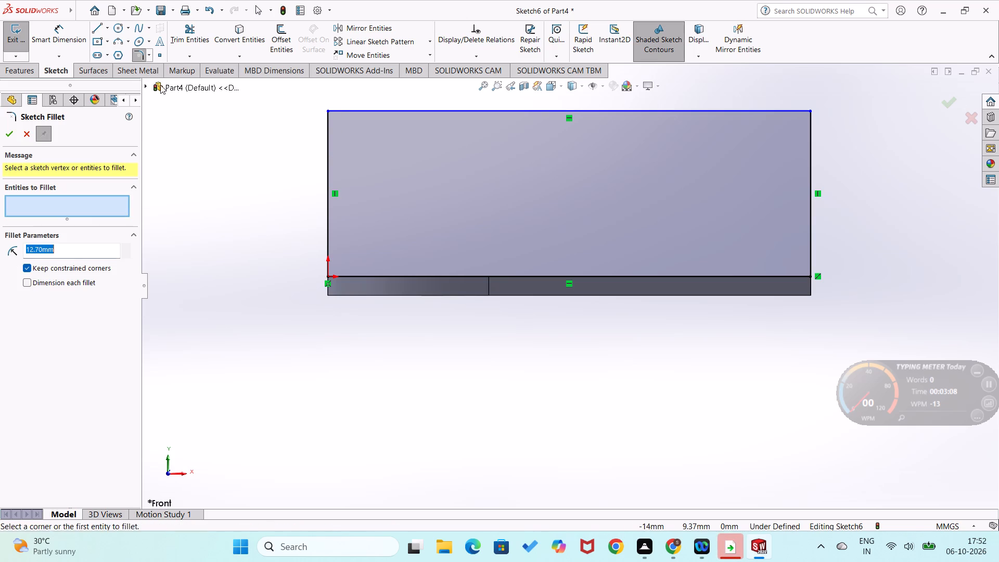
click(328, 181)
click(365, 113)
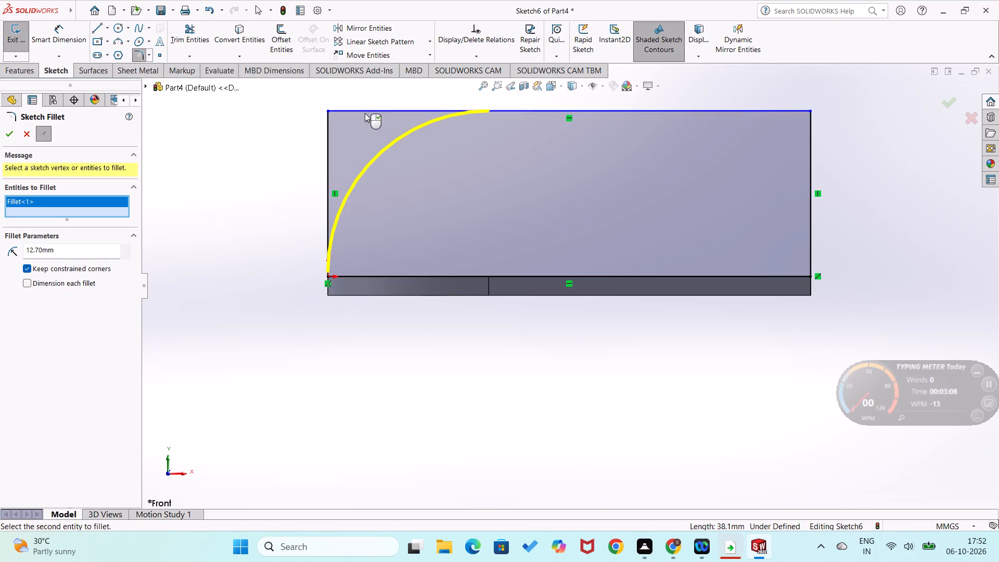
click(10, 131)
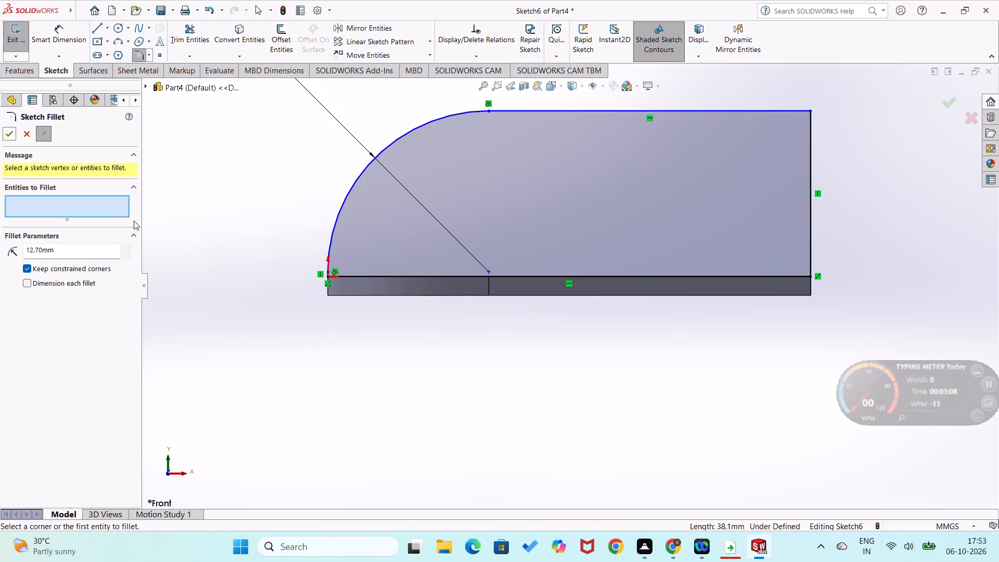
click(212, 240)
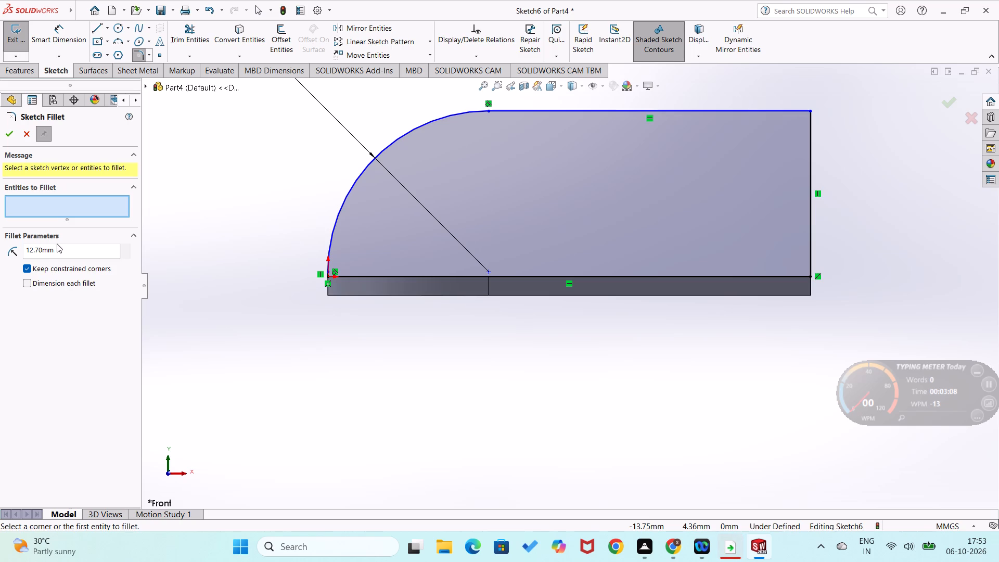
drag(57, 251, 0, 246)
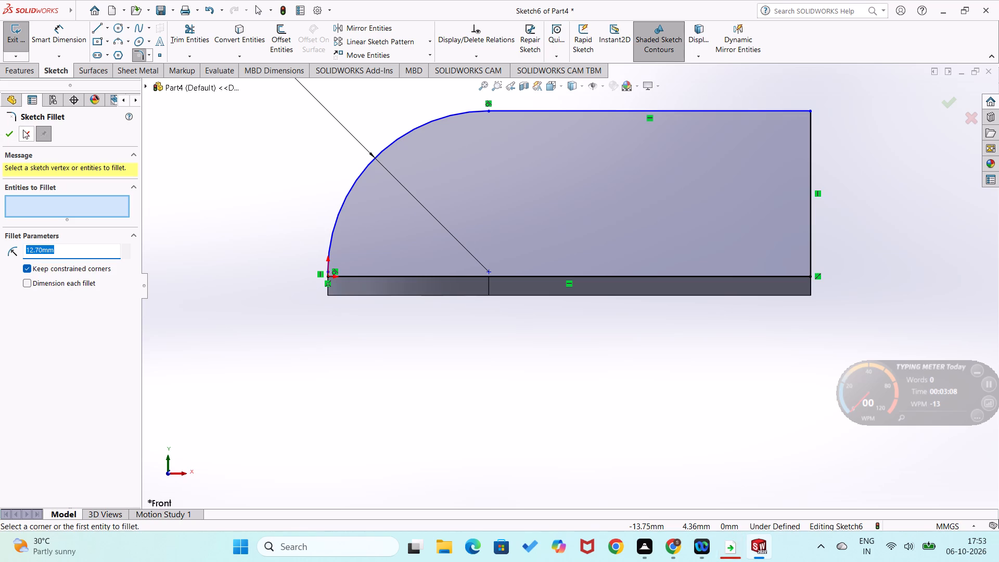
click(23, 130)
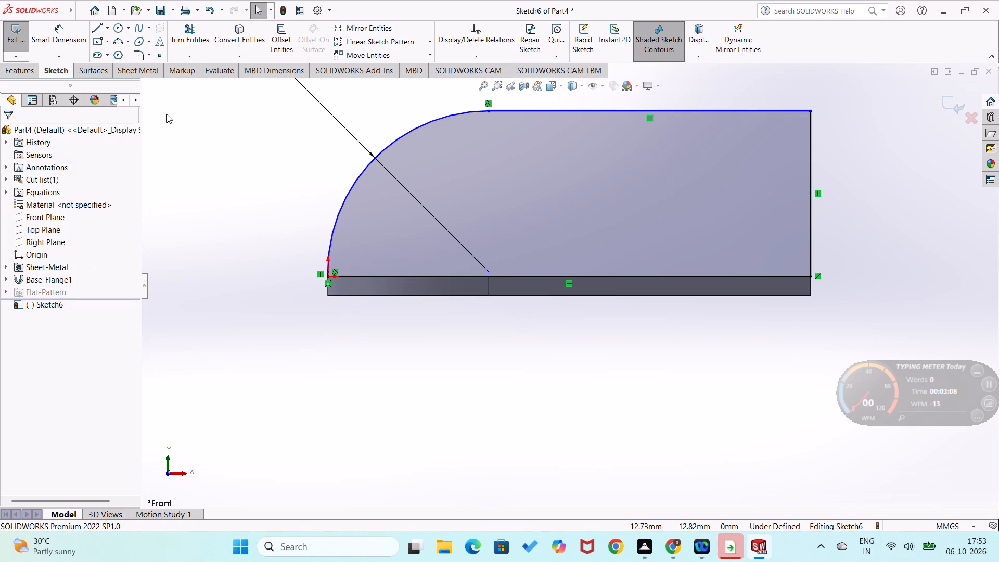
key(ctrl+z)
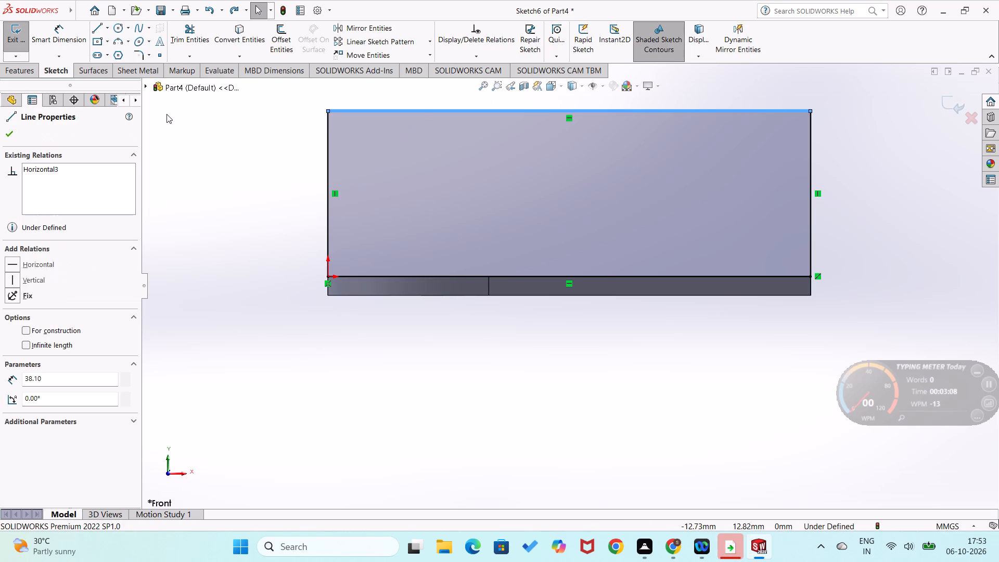
Set the sketch fillet radius to 15.7 mm and try it on the rectangle's upper corner above the origin.
click(142, 55)
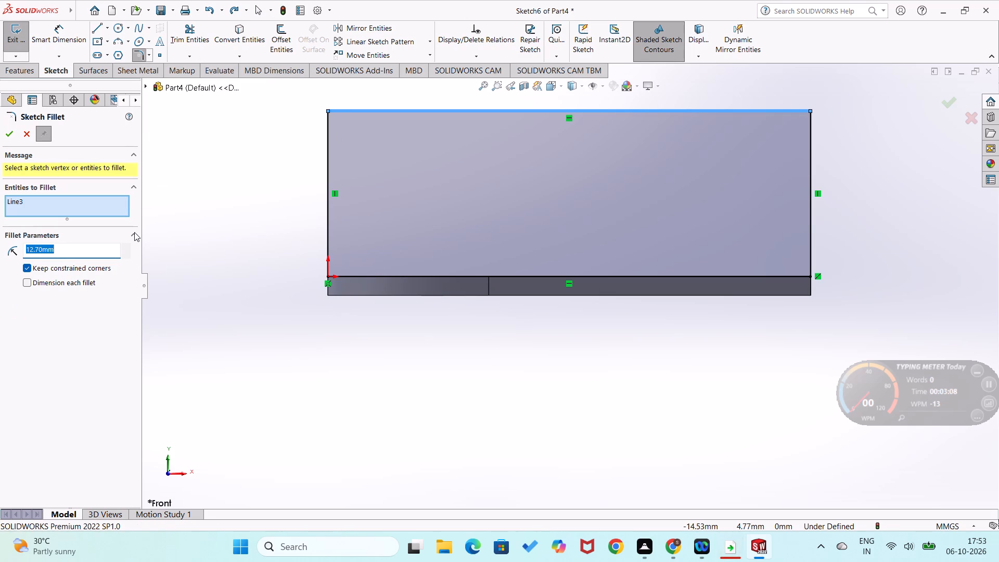
text(15.7)
key(Return)
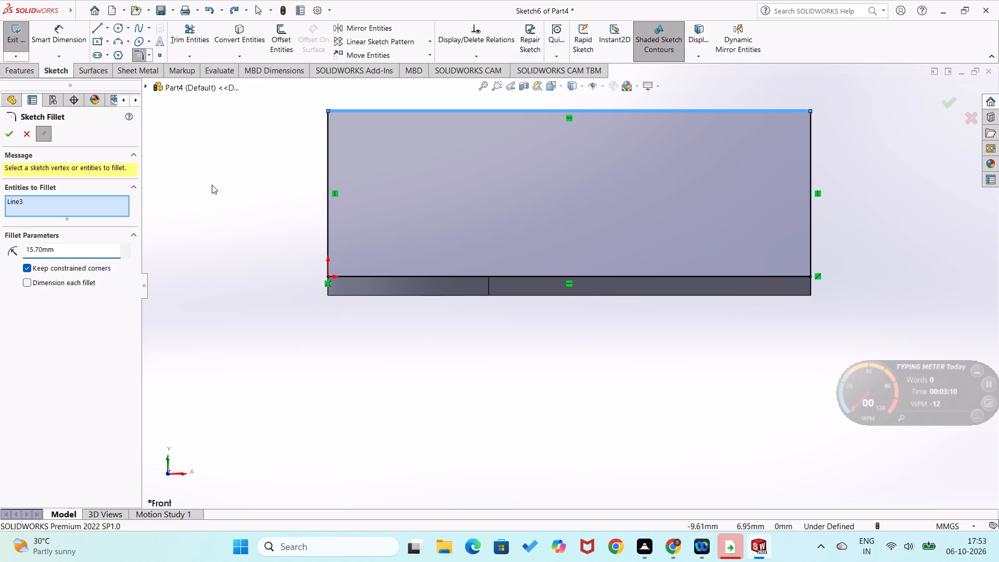
click(328, 155)
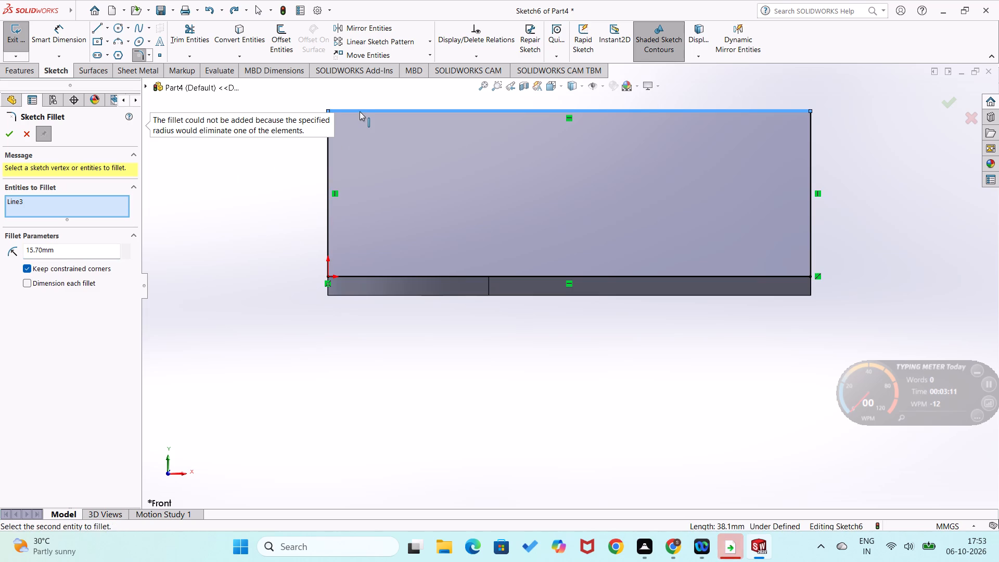
click(360, 111)
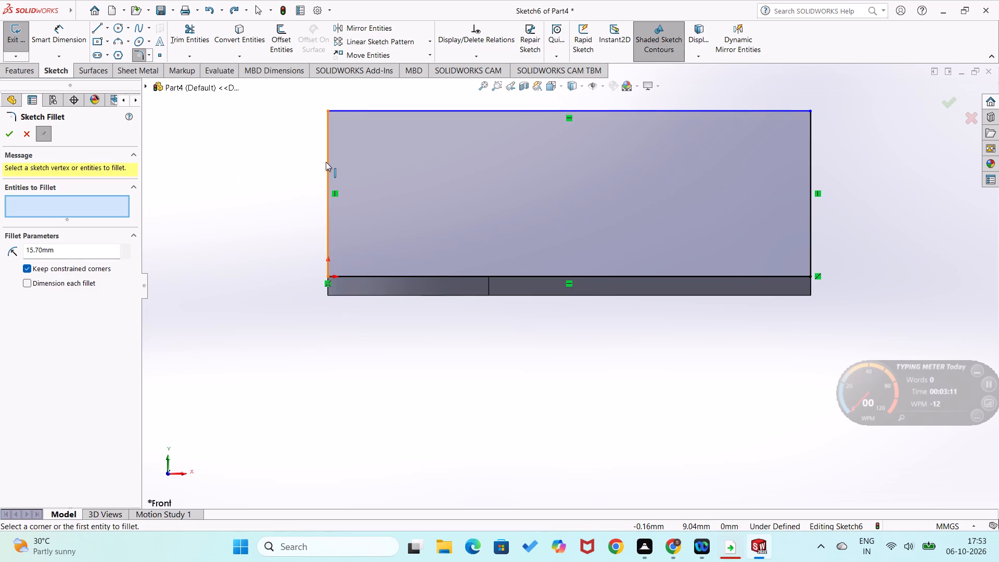
click(326, 162)
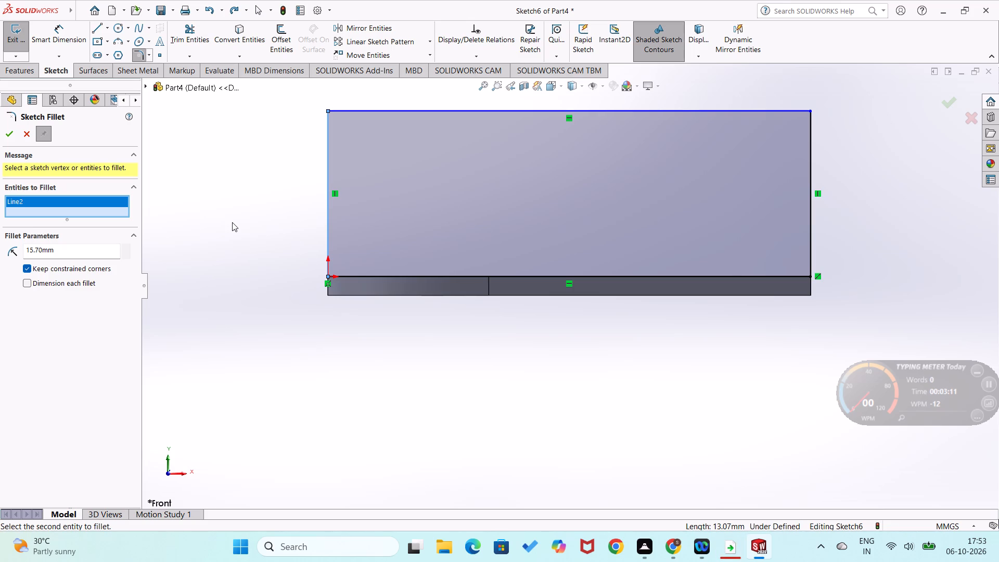
click(273, 318)
Dimension the rectangle's vertical side above the origin and set its height to 27.19 mm.
right_drag(240, 326, 273, 232)
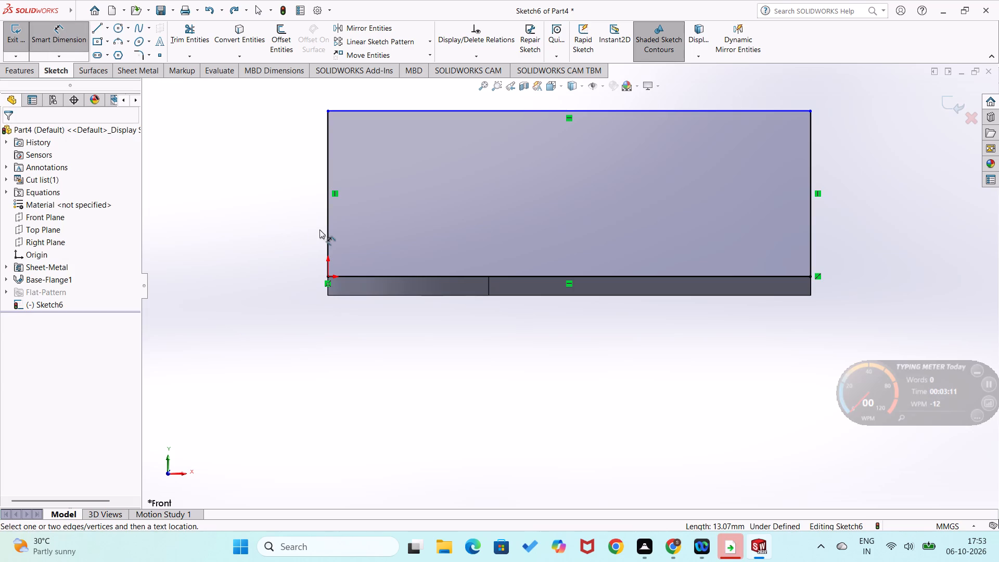
click(327, 229)
click(306, 234)
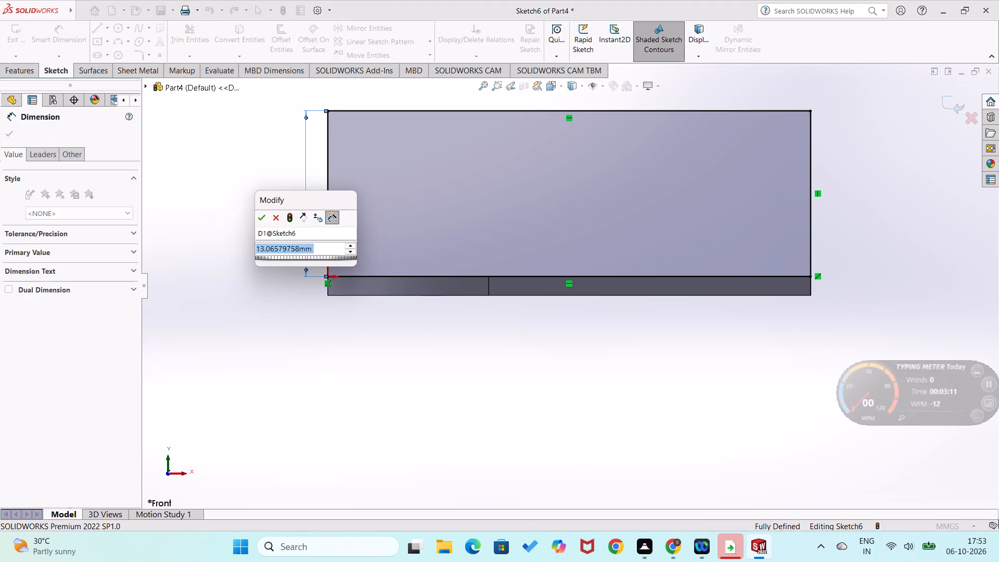
text(27)
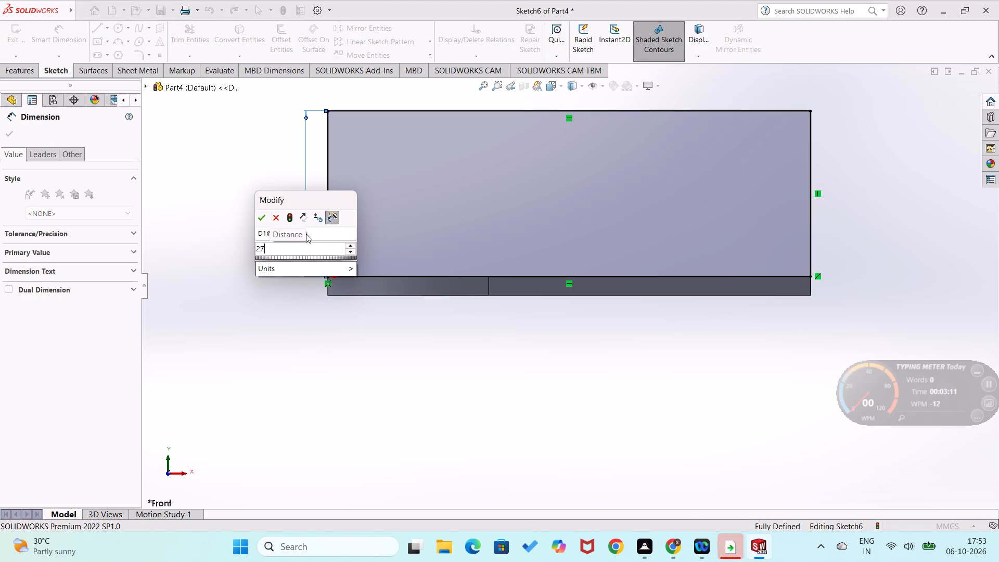
key(period)
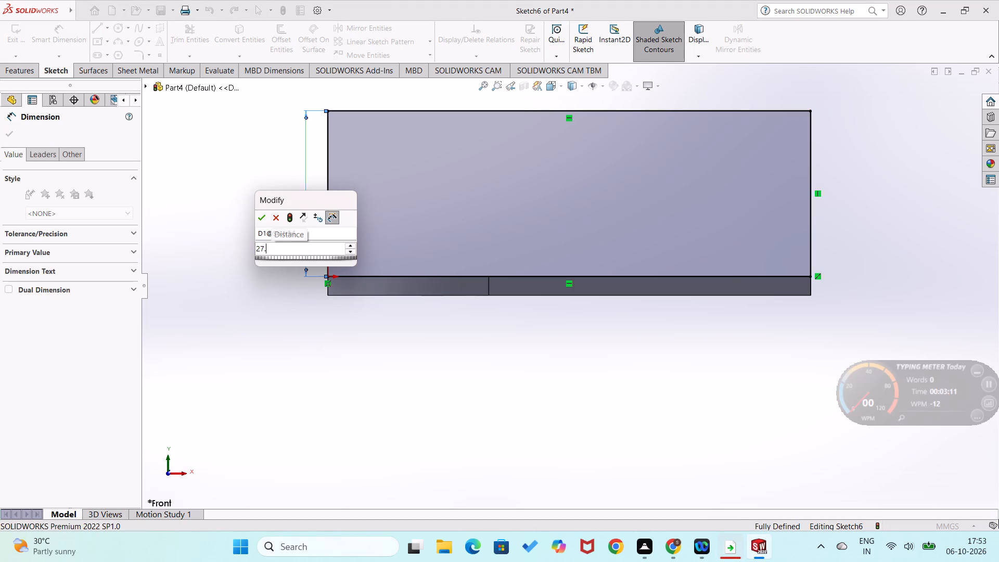
text(19)
key(Return)
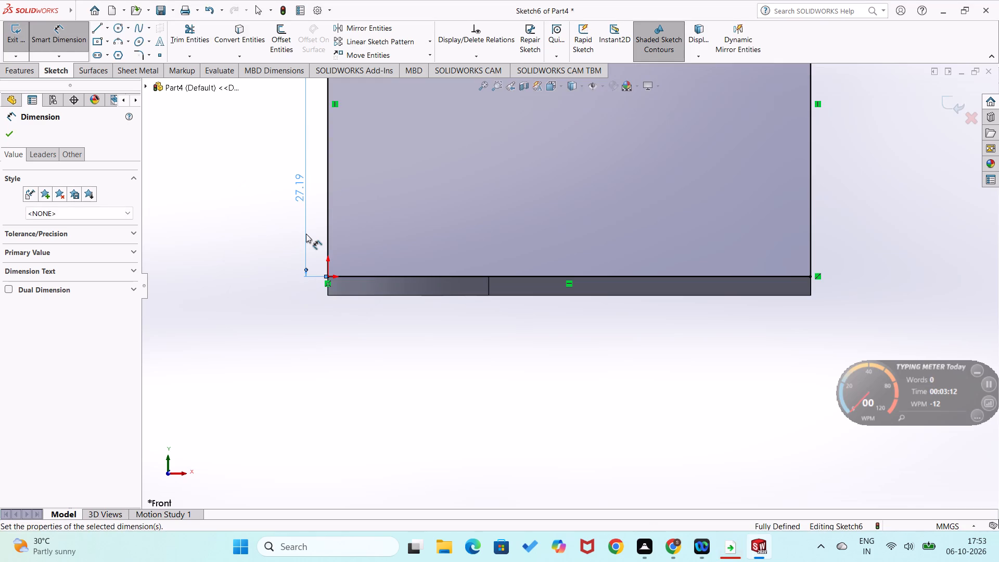
click(241, 304)
Fillet the rectangle's upper corner above the origin with a 15.70 mm radius, keeping constrained corners.
scroll(286, 249, up, 4)
scroll(359, 182, down, 4)
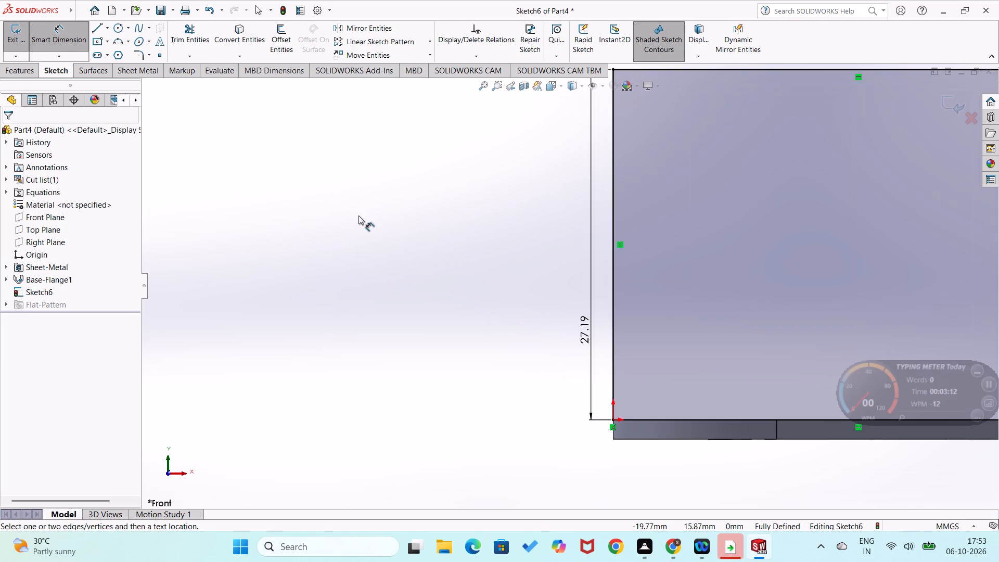
scroll(358, 215, up, 3)
scroll(601, 244, down, 4)
scroll(610, 247, up, 4)
scroll(718, 236, down, 3)
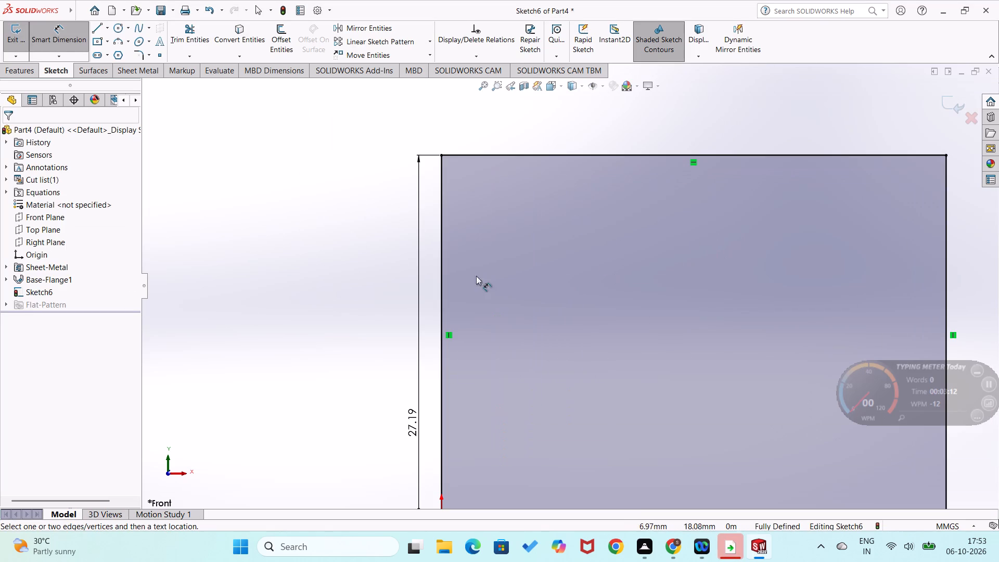
click(138, 57)
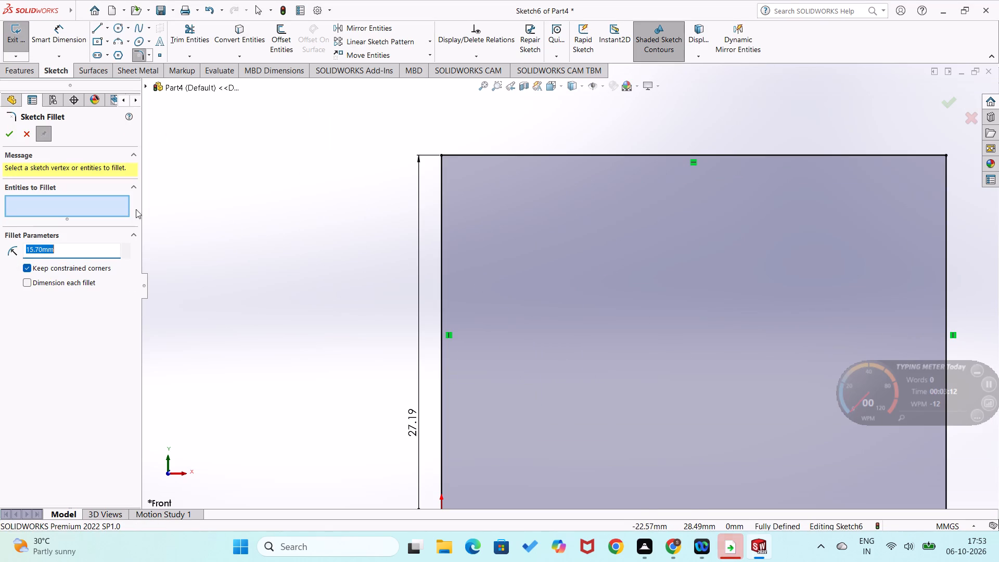
click(439, 292)
click(515, 155)
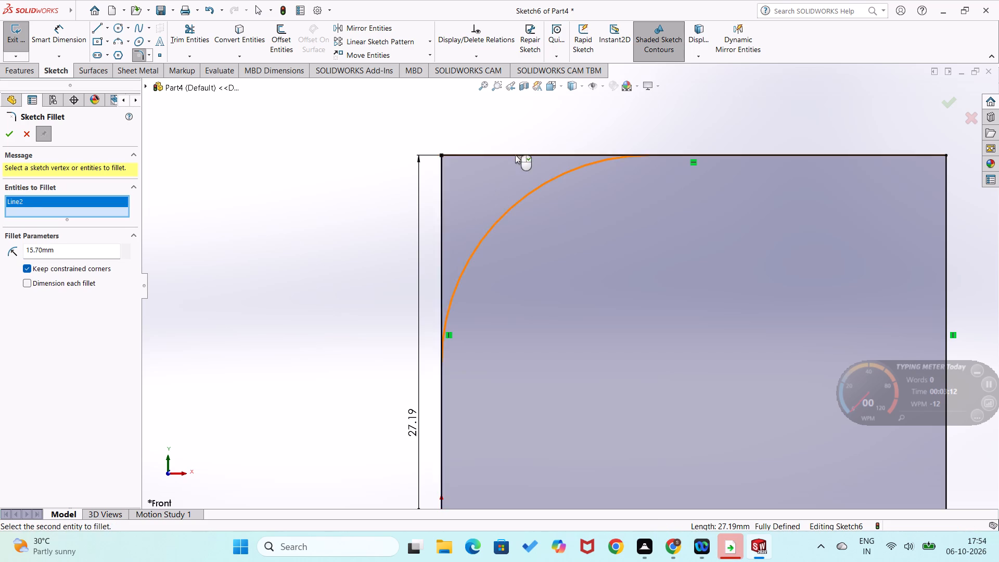
click(9, 135)
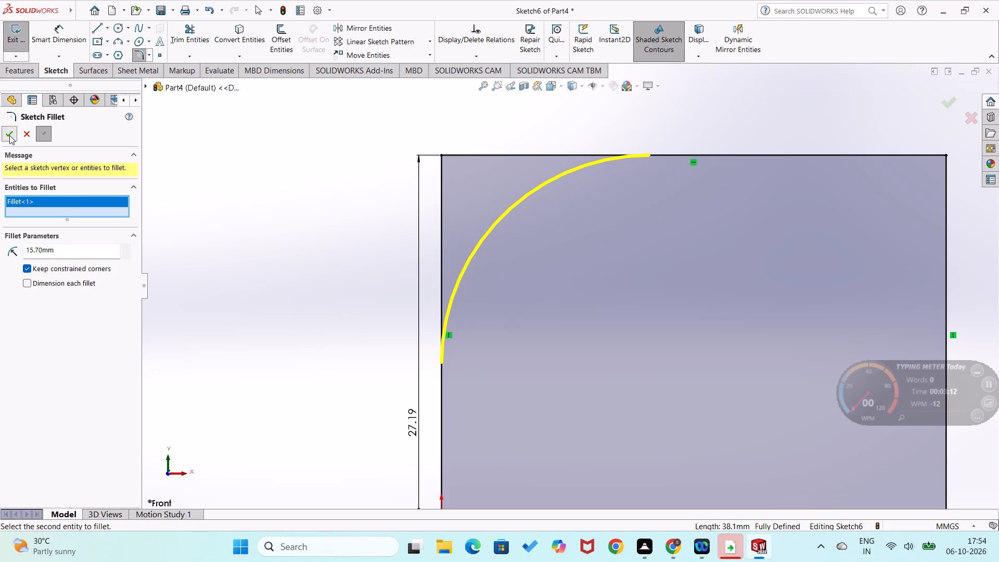
click(241, 300)
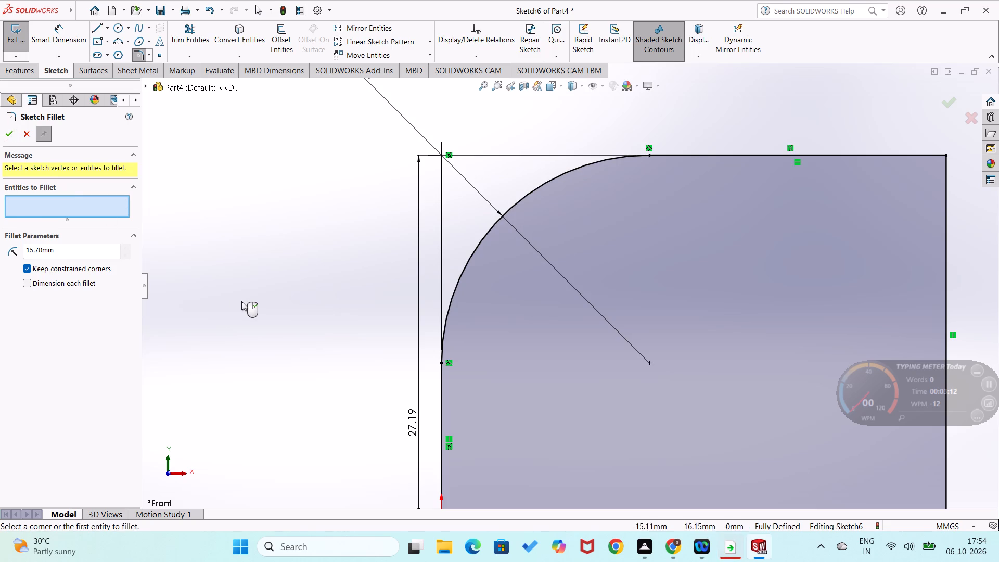
Draw a circle about 12 mm in diameter centred on the fillet arc's centre point.
right_drag(266, 313, 297, 321)
right_drag(249, 315, 358, 341)
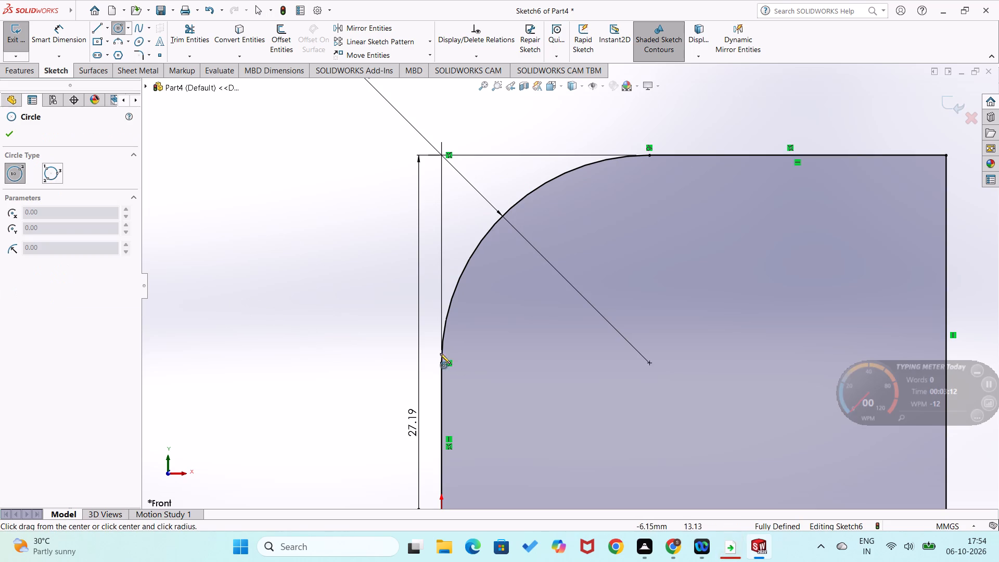
click(650, 363)
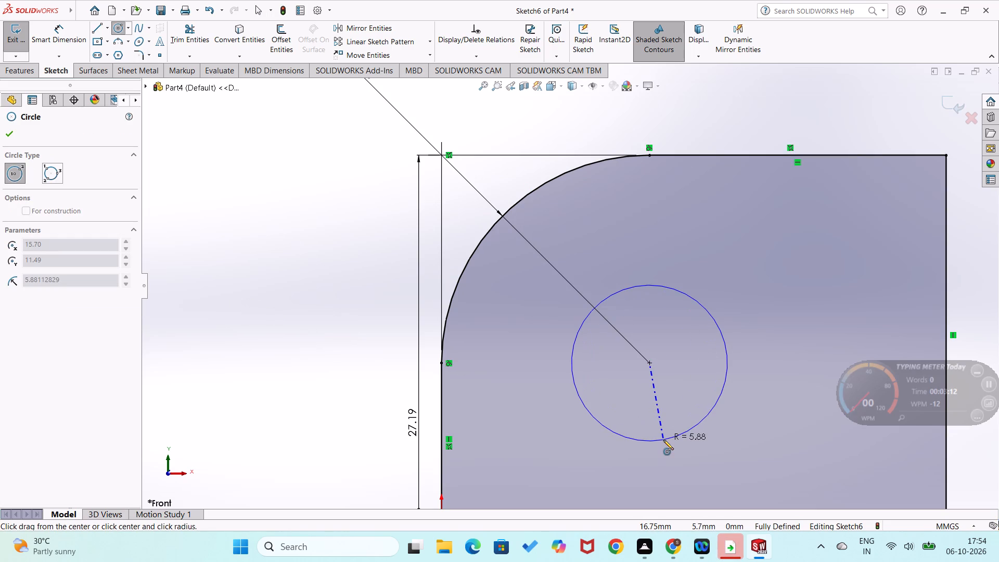
click(663, 440)
Dimension the circle and set its diameter to 14.16 mm.
right_drag(574, 503, 530, 331)
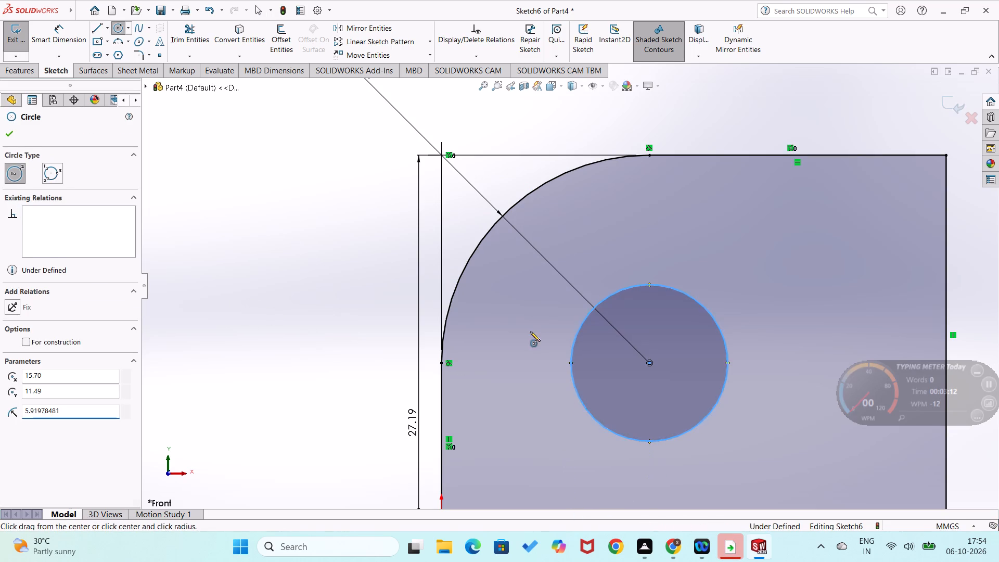
click(579, 334)
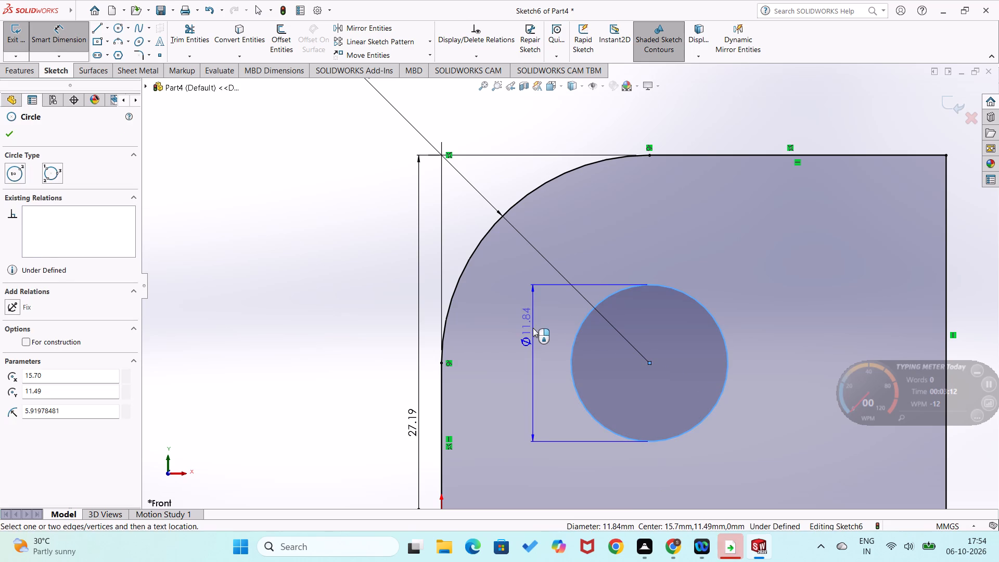
click(531, 327)
text(14)
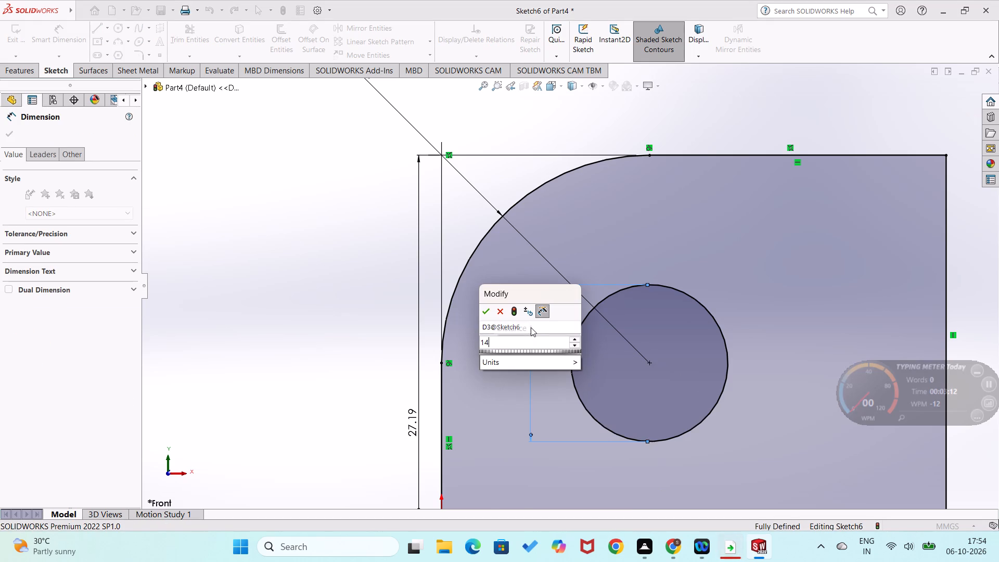
key(period)
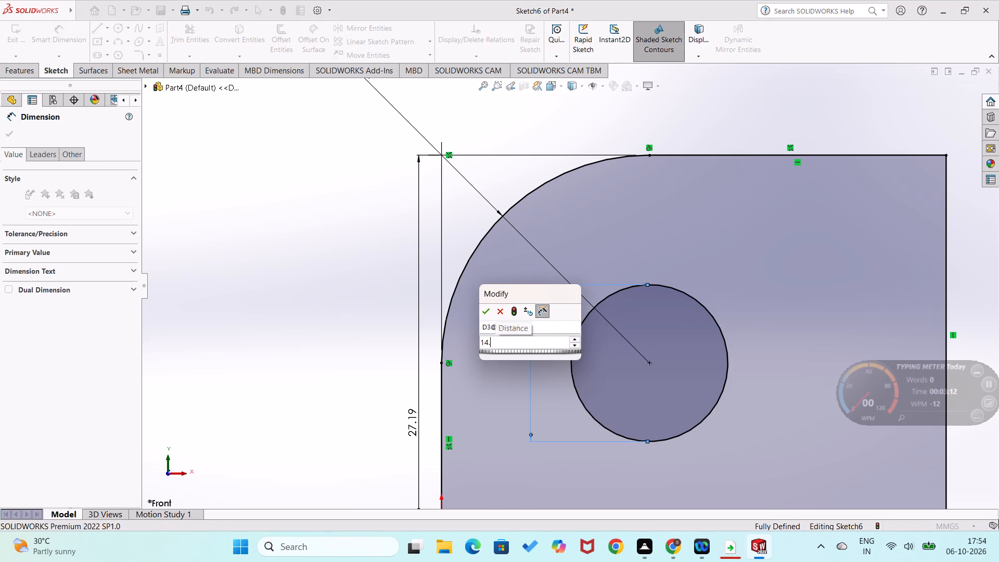
text(16)
key(Return)
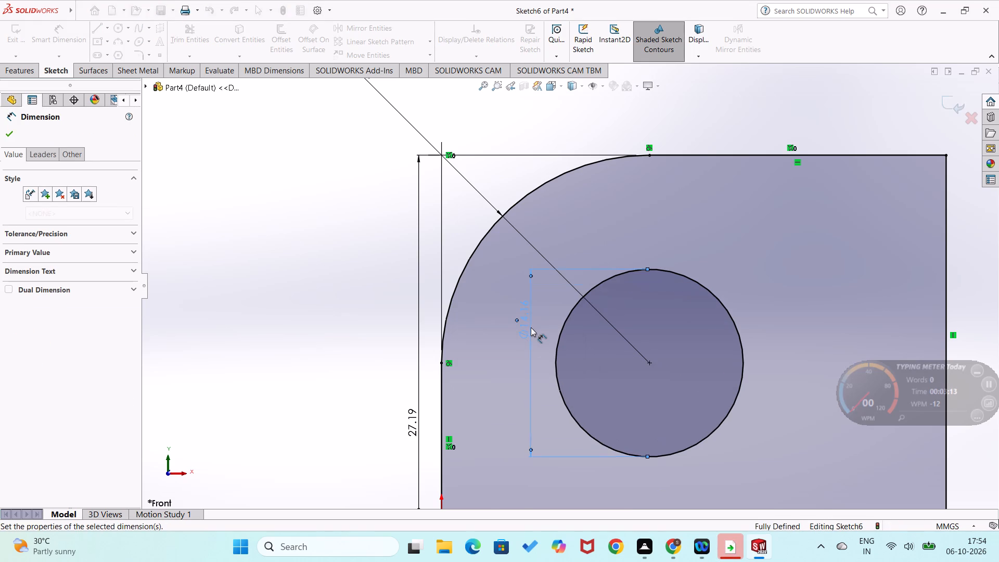
click(339, 298)
Create a second base flange from the upright profile's outer contour at the default 1.50 mm thickness, without merging the result.
scroll(339, 298, up, 3)
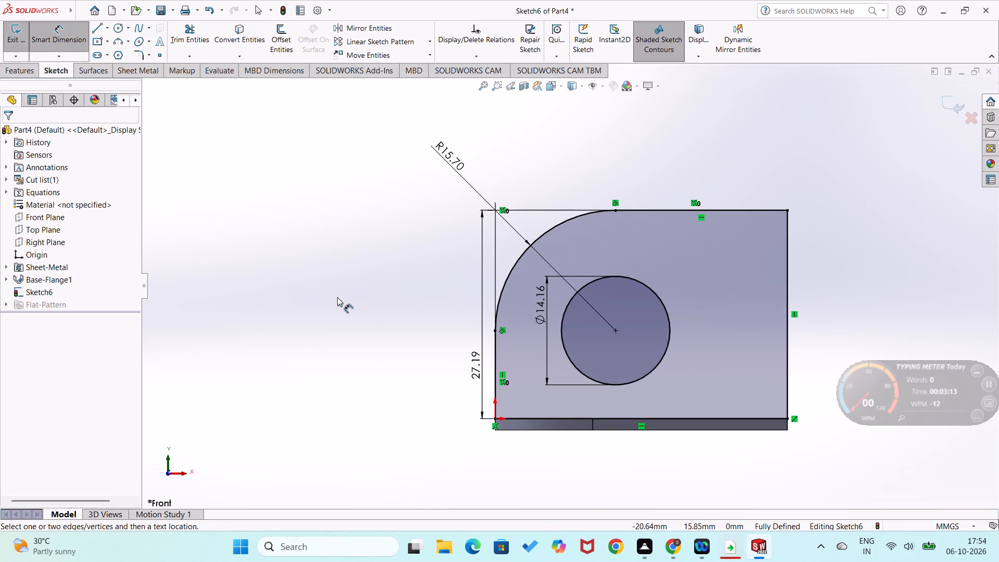
click(137, 70)
click(33, 50)
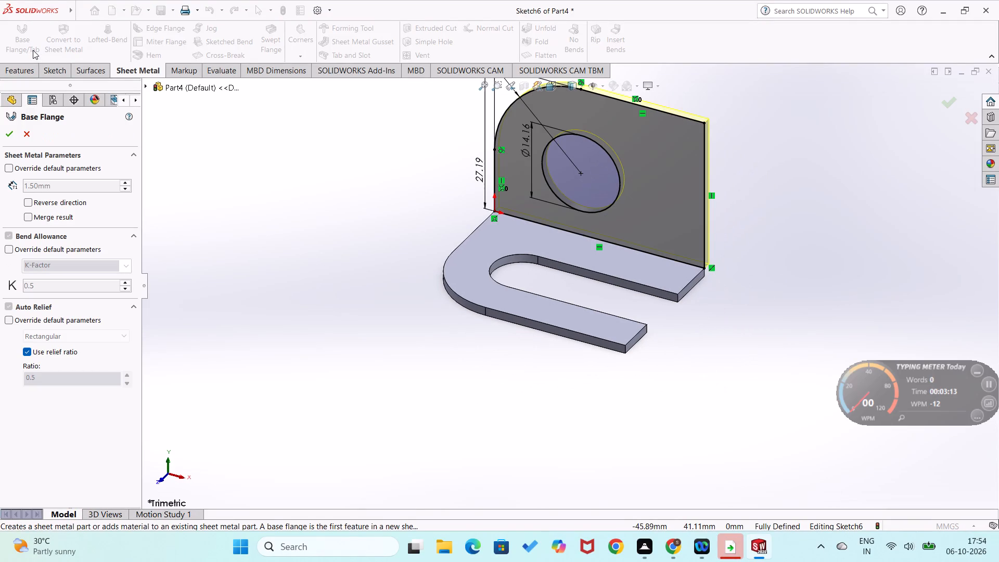
scroll(295, 220, up, 1)
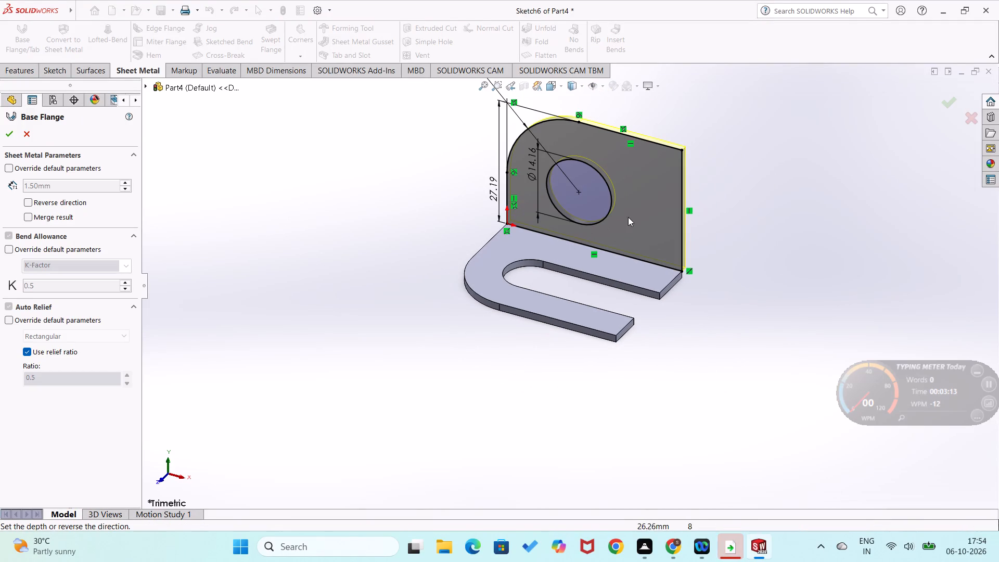
click(628, 217)
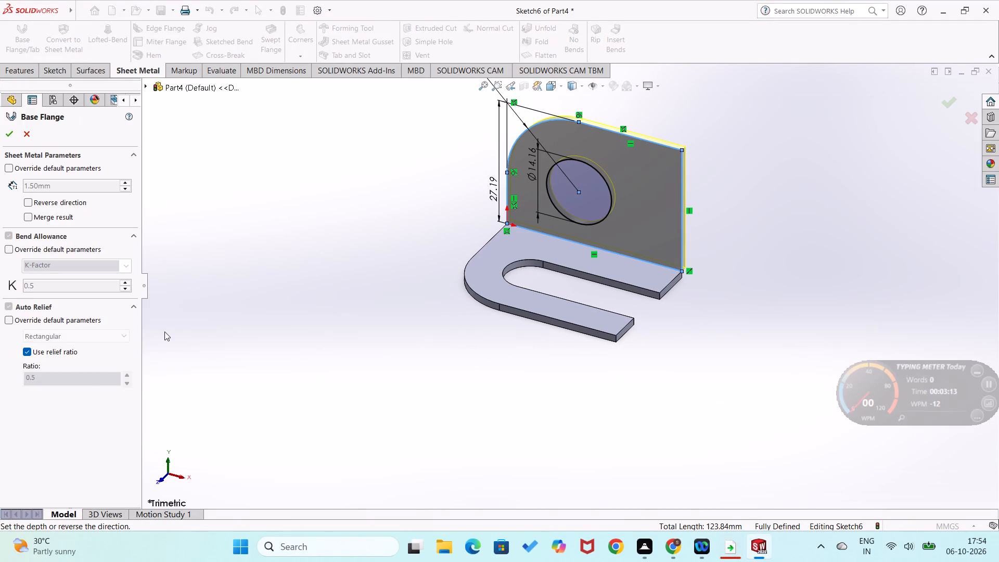
click(12, 180)
click(10, 183)
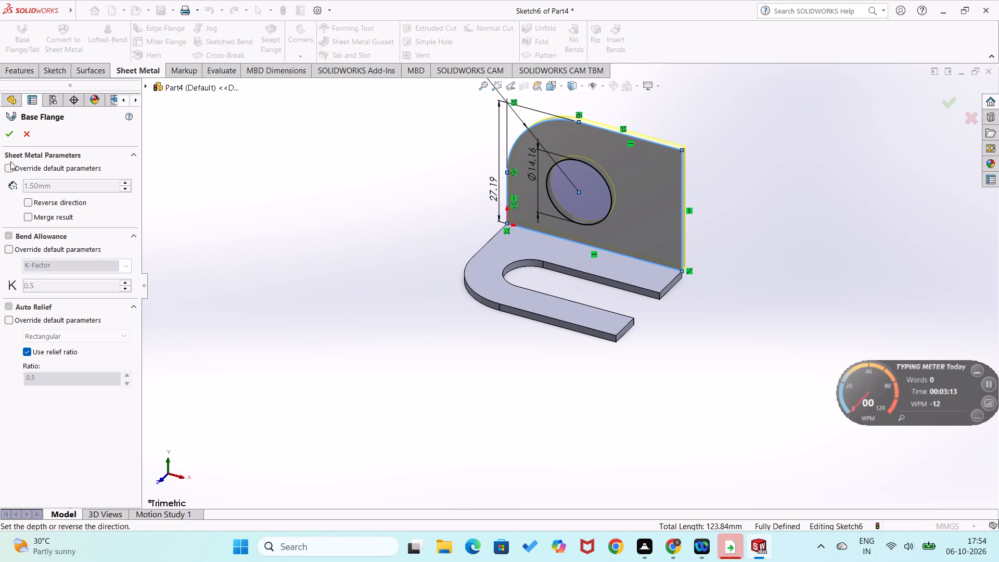
click(7, 137)
click(309, 296)
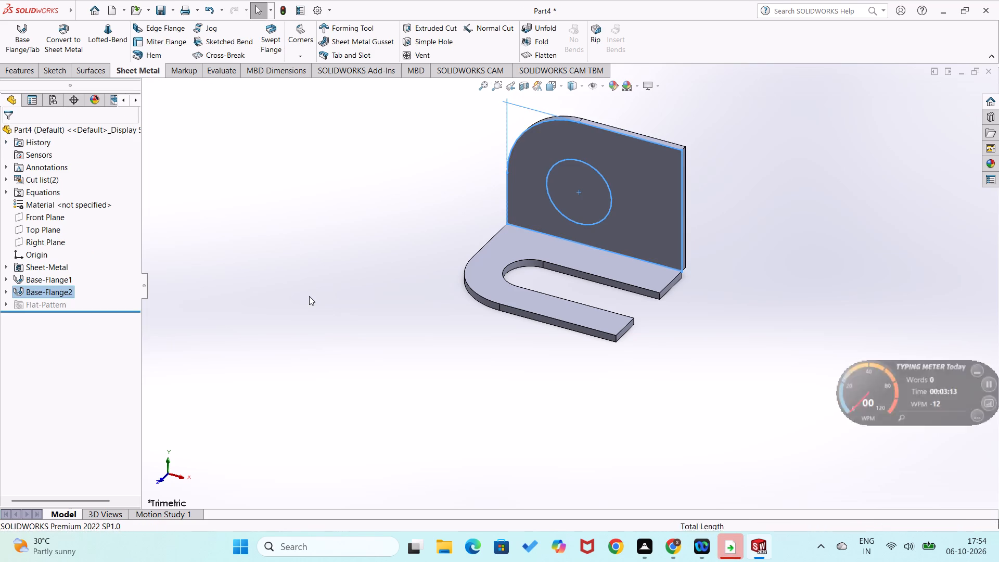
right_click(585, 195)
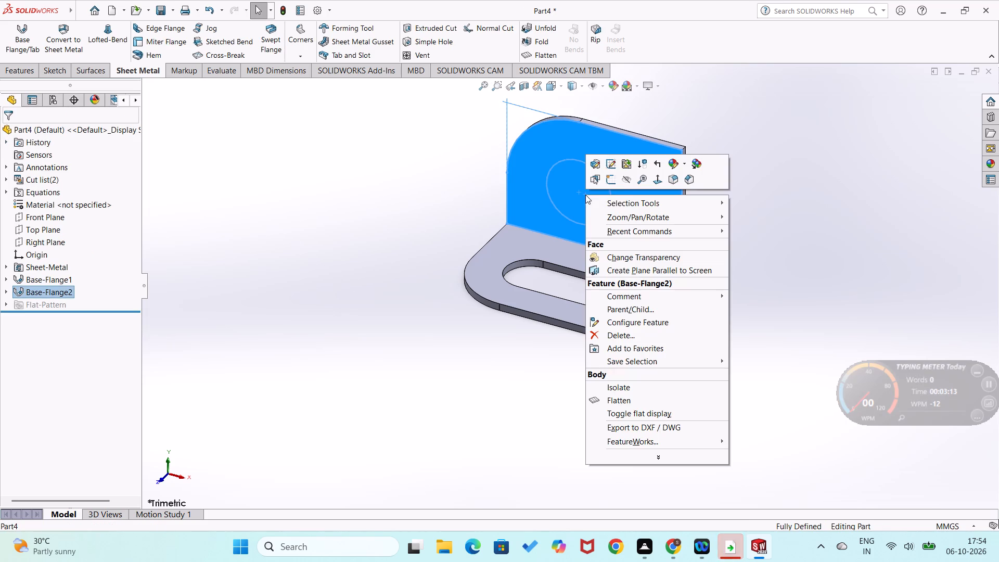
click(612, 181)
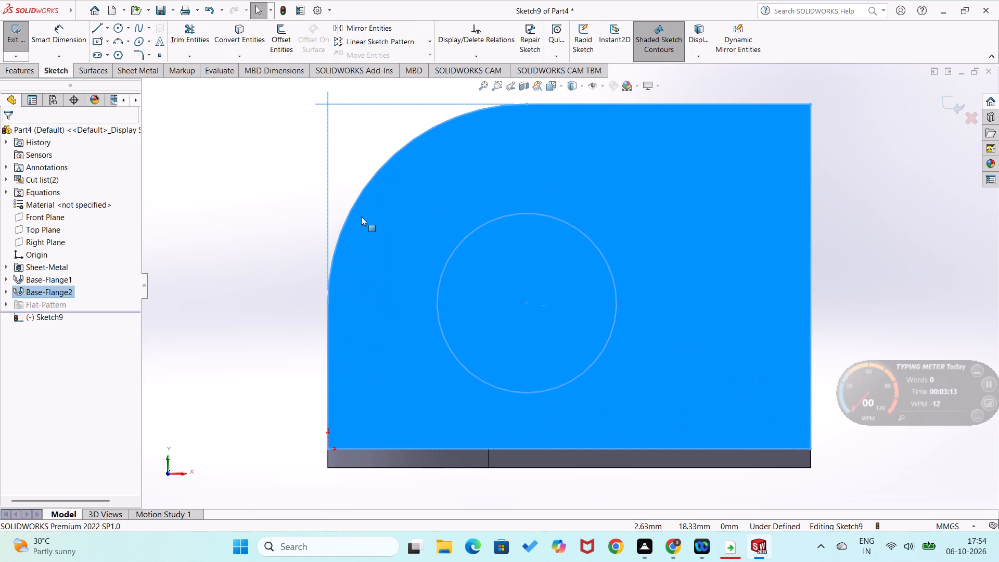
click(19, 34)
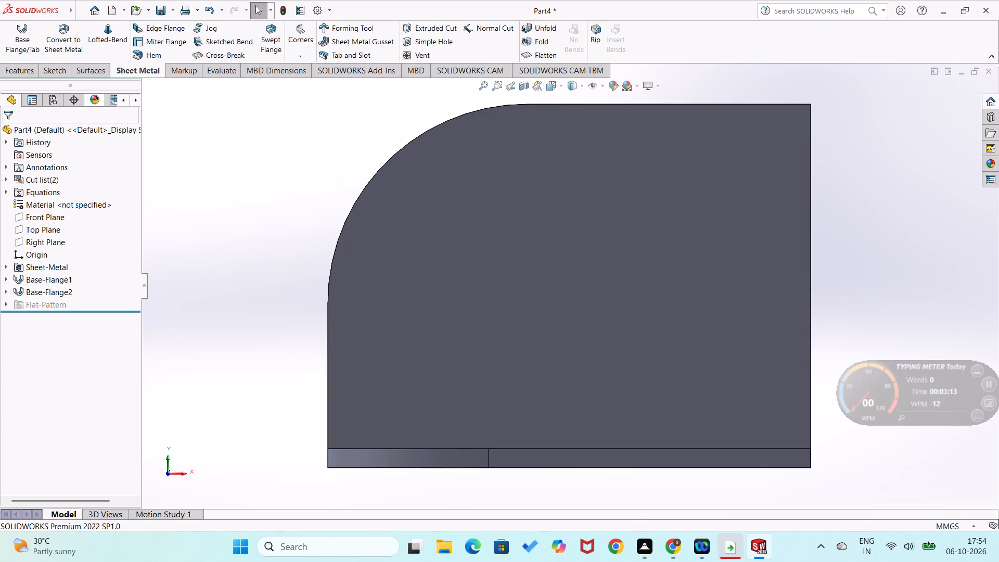
Start an edge flange from the upright flange's straight vertical edge and set its angle to 32 degrees.
click(139, 71)
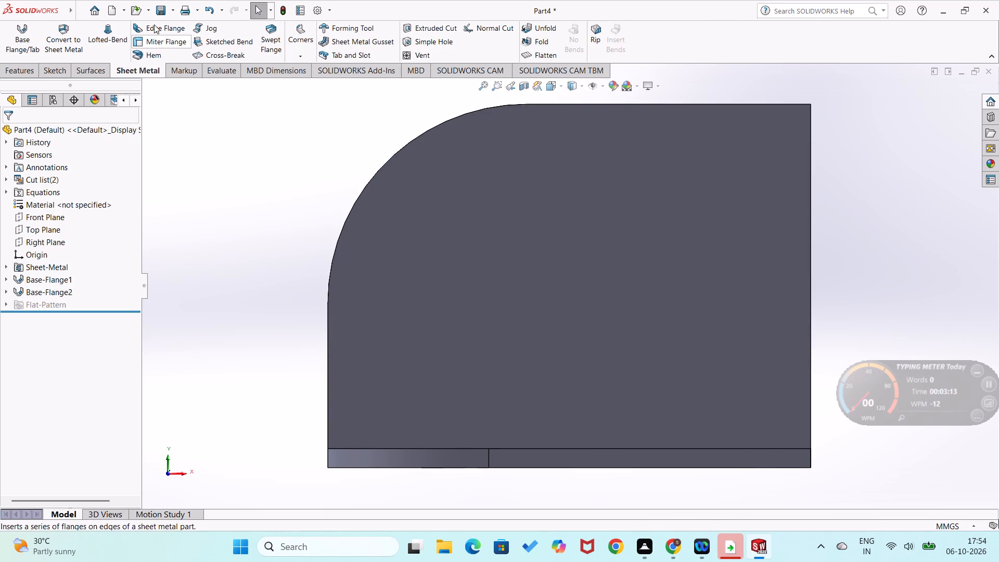
click(154, 24)
scroll(385, 233, up, 4)
middle_drag(591, 287, 591, 289)
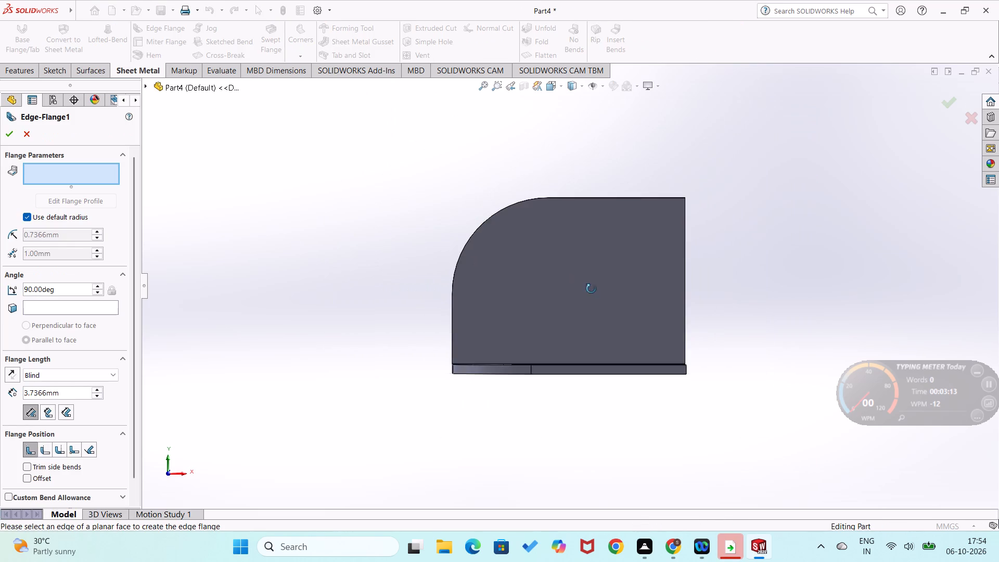
middle_drag(591, 289, 504, 315)
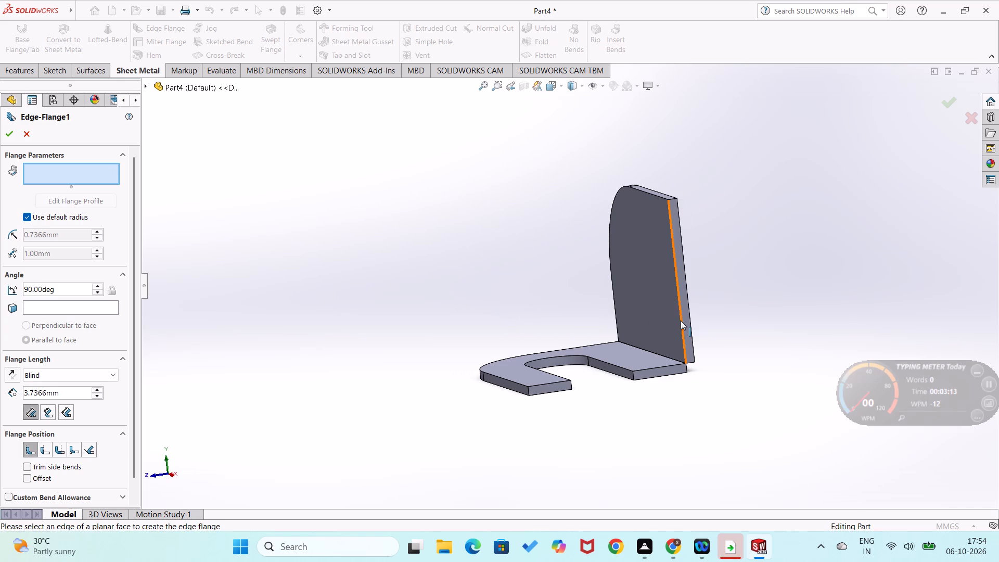
click(681, 321)
click(823, 322)
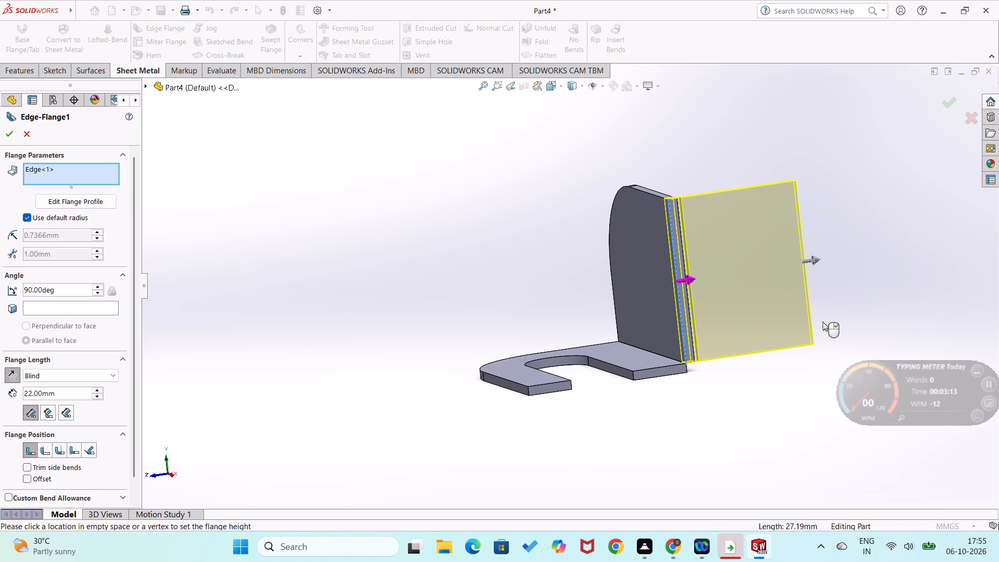
drag(71, 287, 38, 287)
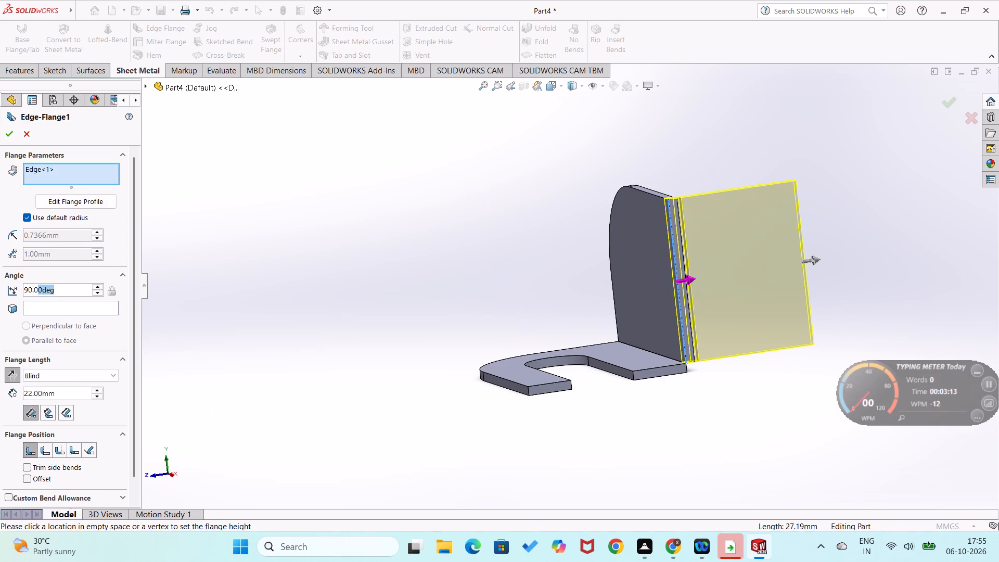
drag(38, 287, 13, 287)
text(32)
key(Return)
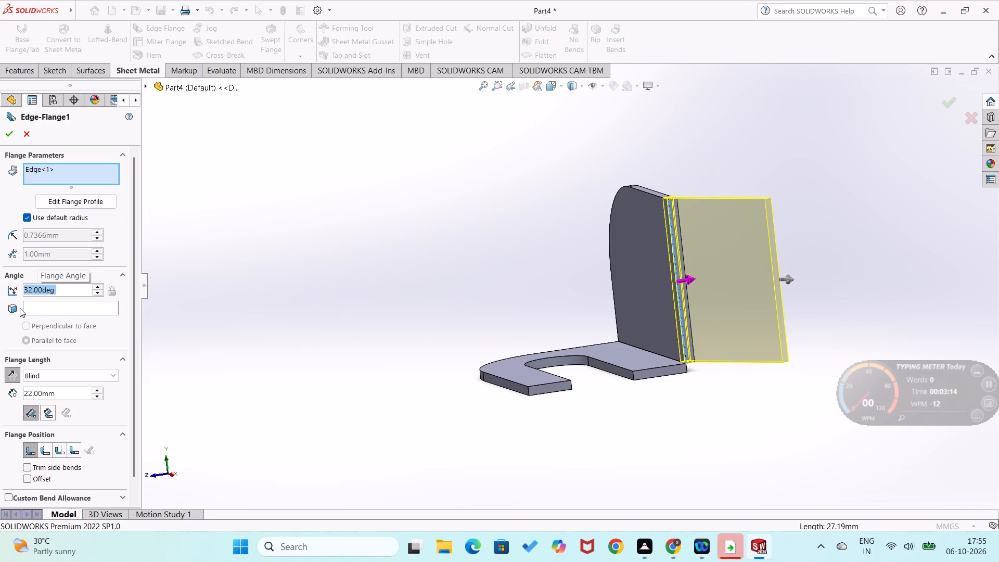
Set the edge flange's blind length to 60 mm and create the flange.
middle_drag(210, 362, 276, 244)
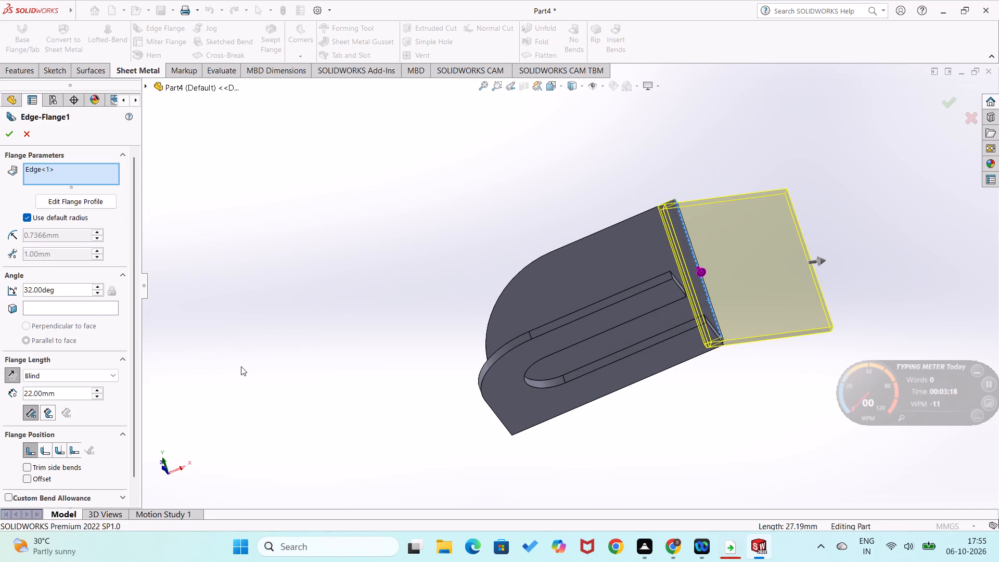
scroll(104, 457, down, 4)
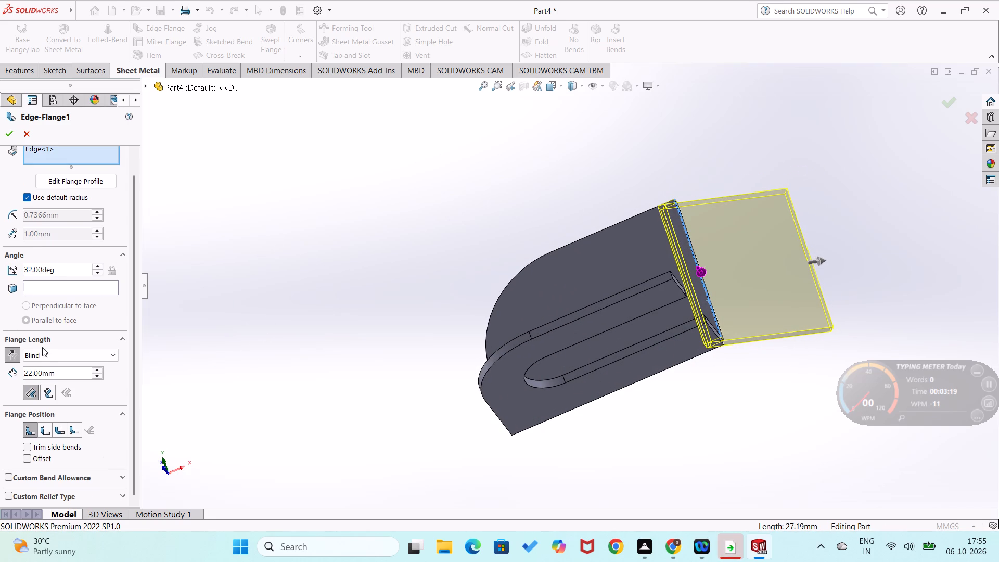
click(61, 368)
drag(61, 372, 0, 359)
drag(62, 373, 63, 373)
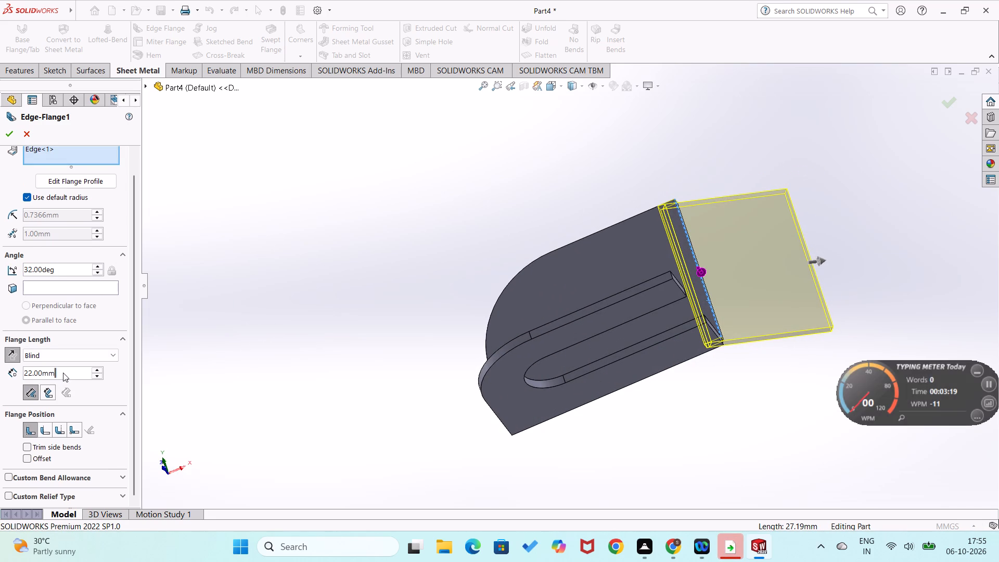
drag(63, 373, 9, 372)
drag(70, 371, 64, 370)
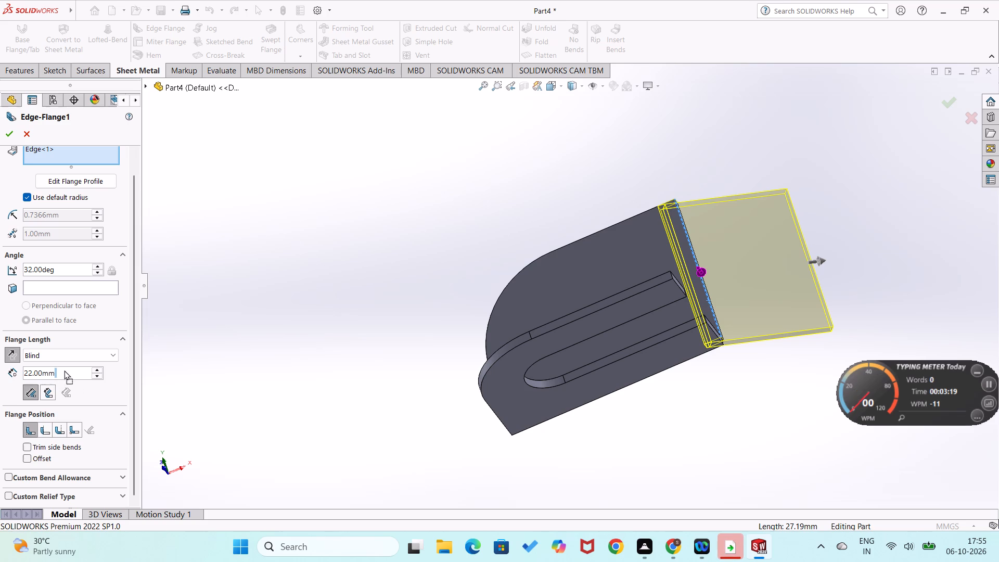
drag(64, 370, 45, 371)
click(61, 374)
drag(61, 374, 52, 372)
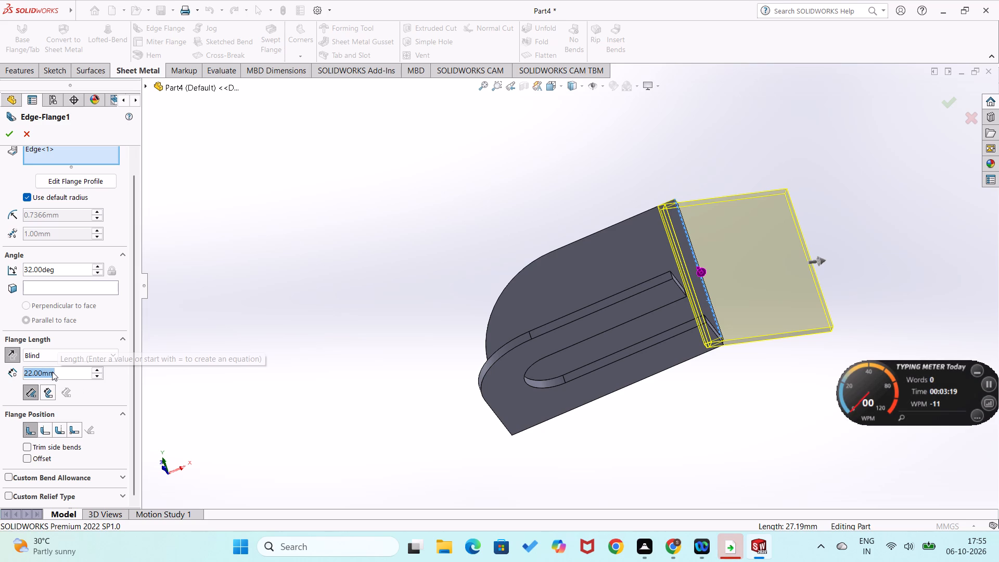
text(60)
key(Return)
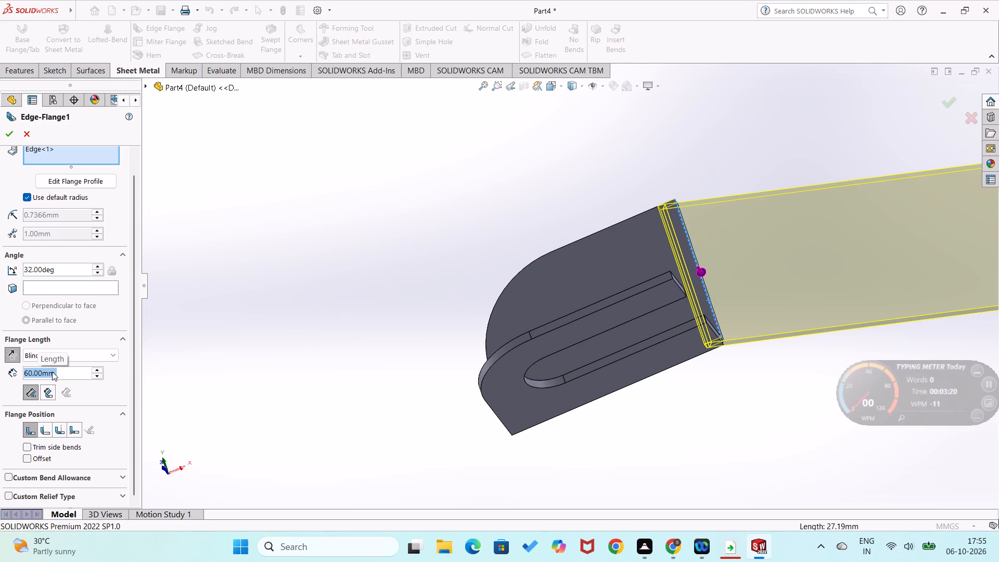
click(8, 135)
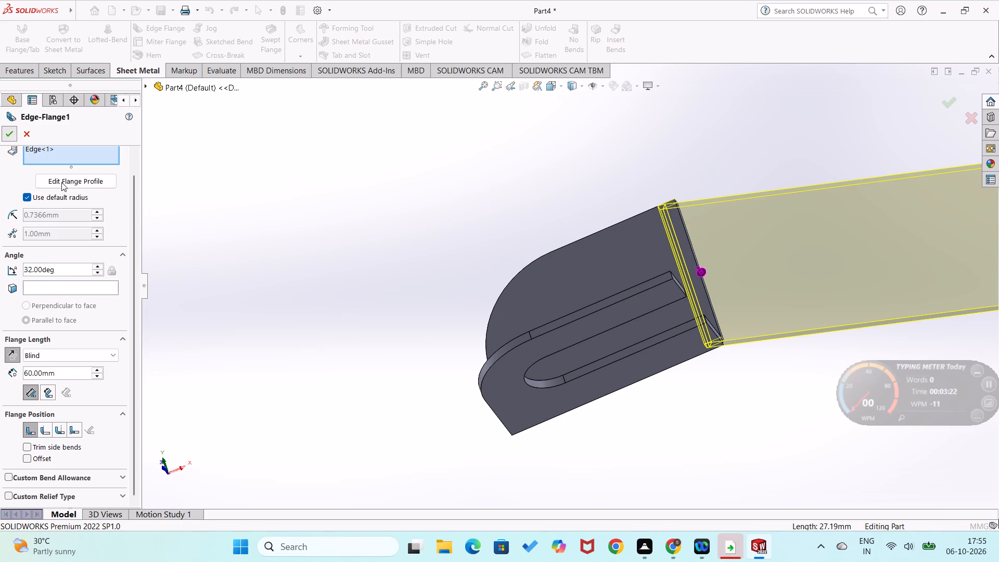
click(273, 271)
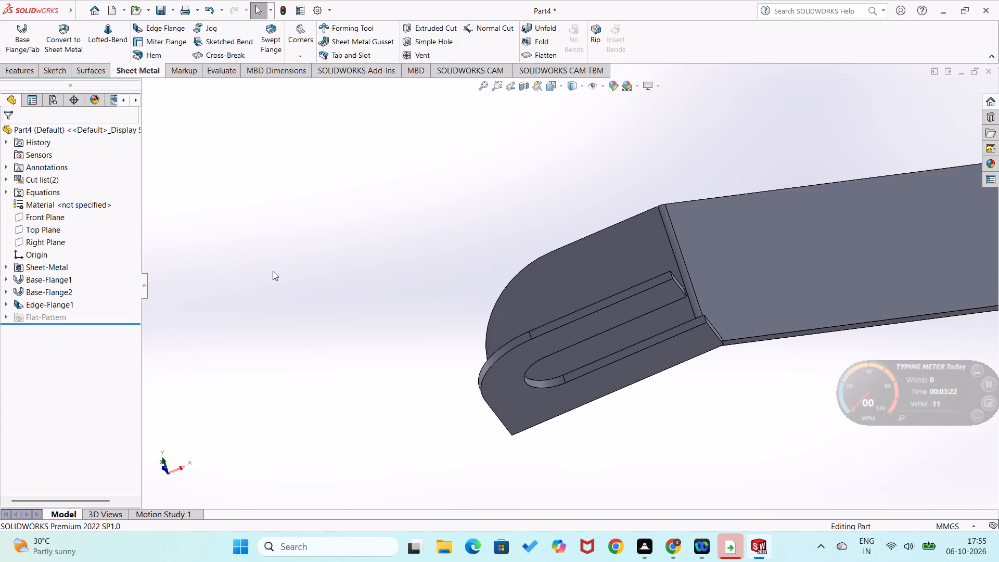
On the edge flange's face, sketch a horizontal straight slot about 34 mm between centres and about 11 mm wide.
key(ctrl+7)
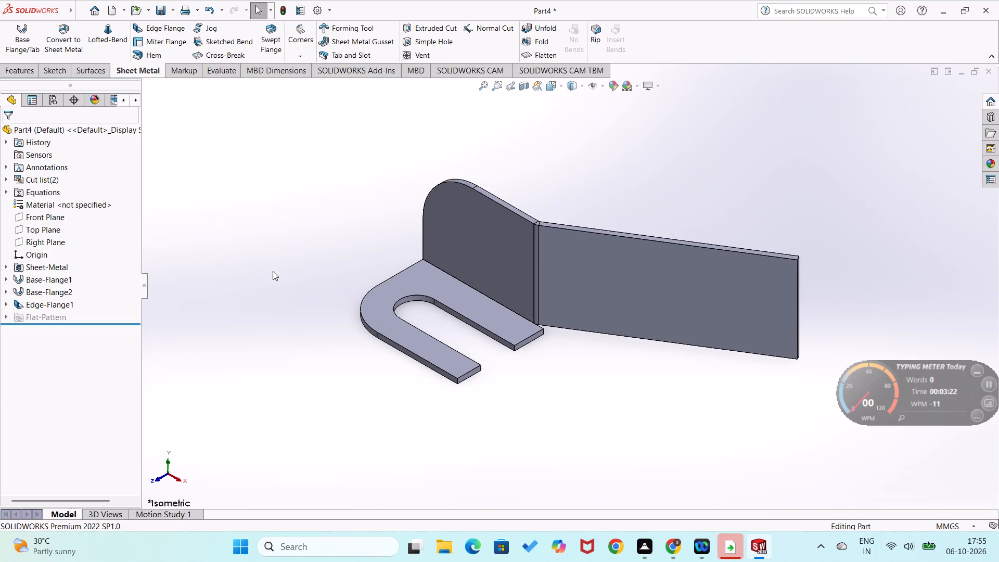
click(275, 303)
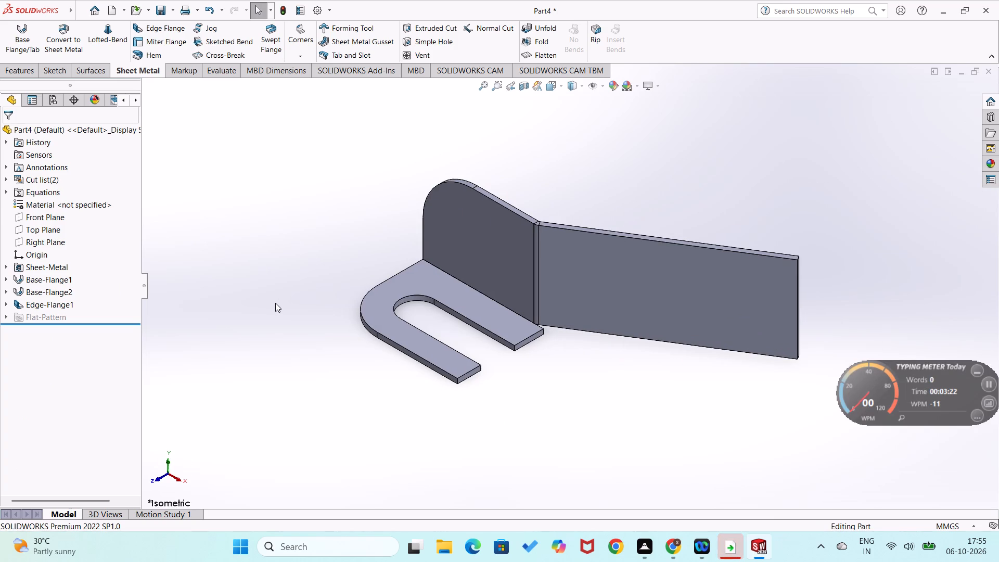
right_click(622, 289)
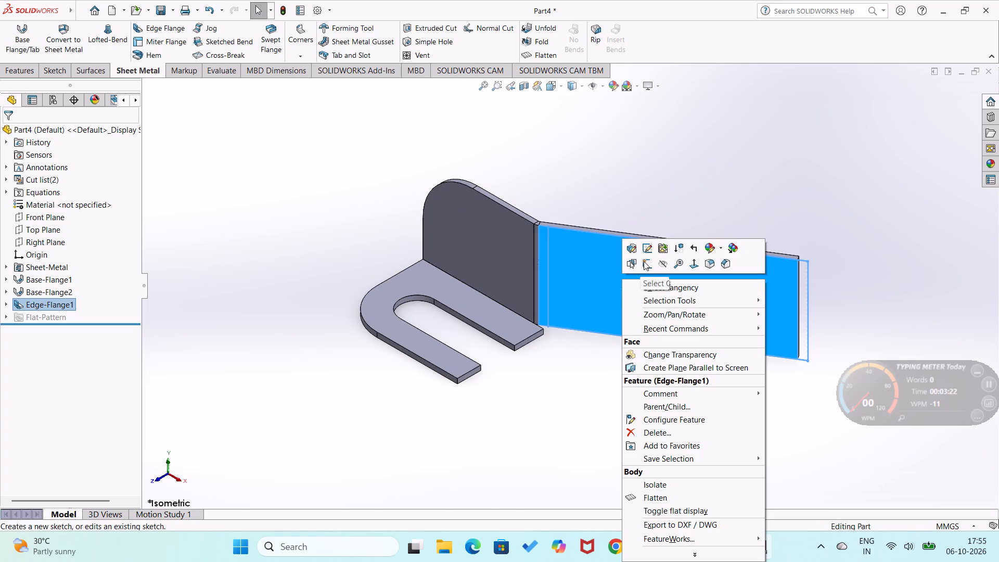
click(646, 260)
scroll(386, 266, down, 2)
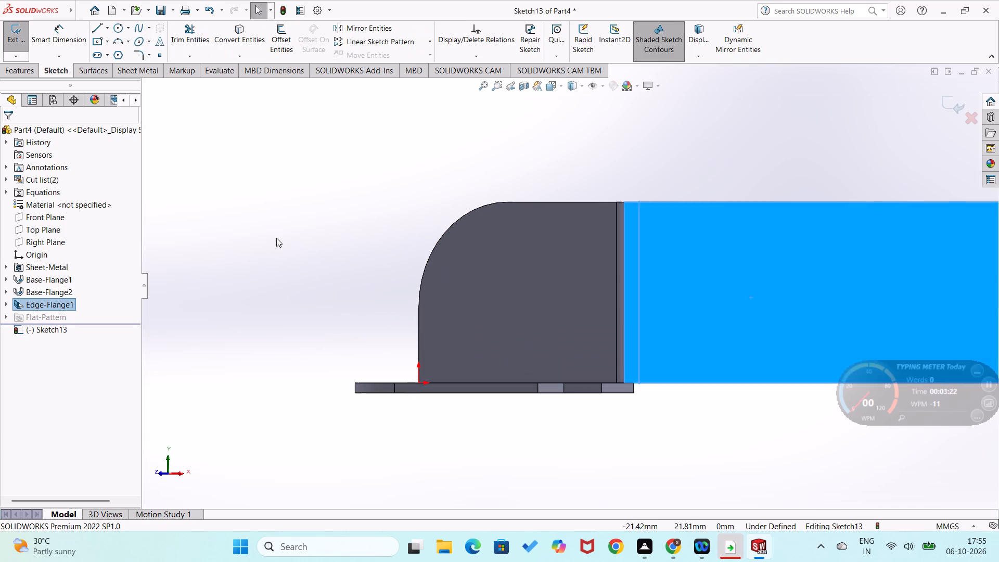
click(276, 238)
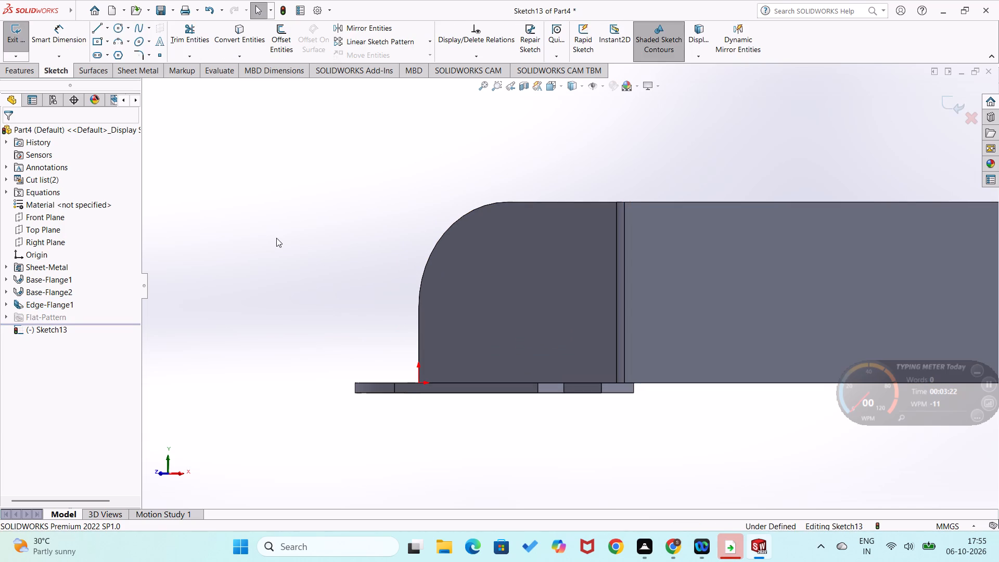
click(95, 51)
scroll(625, 292, up, 2)
scroll(659, 286, down, 2)
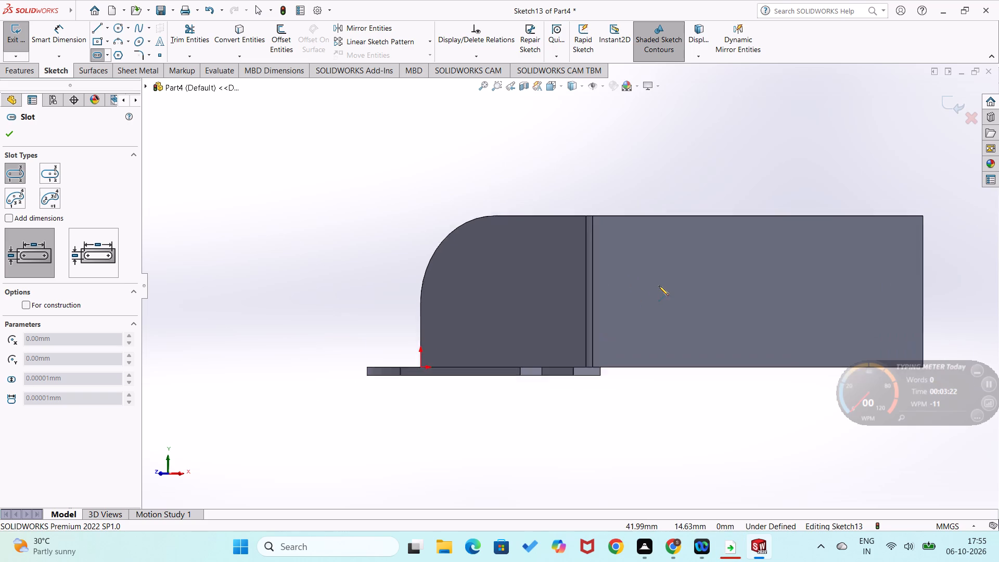
click(659, 285)
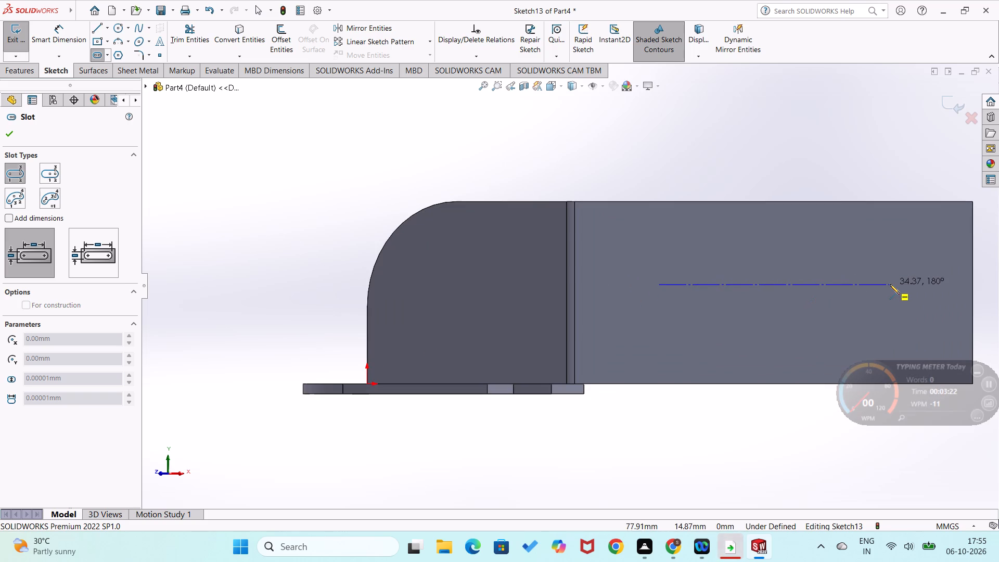
click(890, 284)
click(868, 247)
Dimension the slot's end arc nearest the bend and set its radius to 7.1 mm.
right_drag(714, 448, 732, 384)
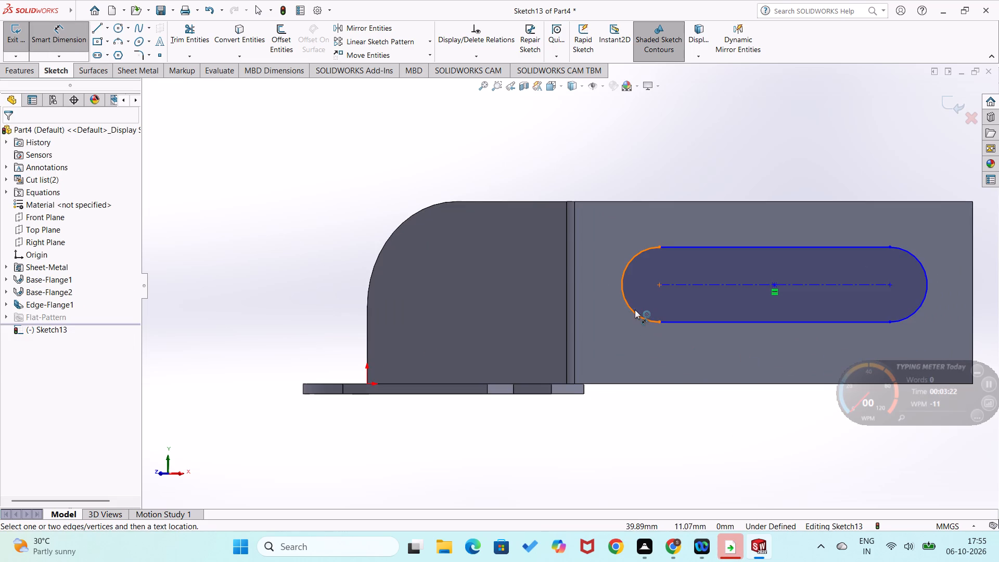
click(635, 309)
click(623, 343)
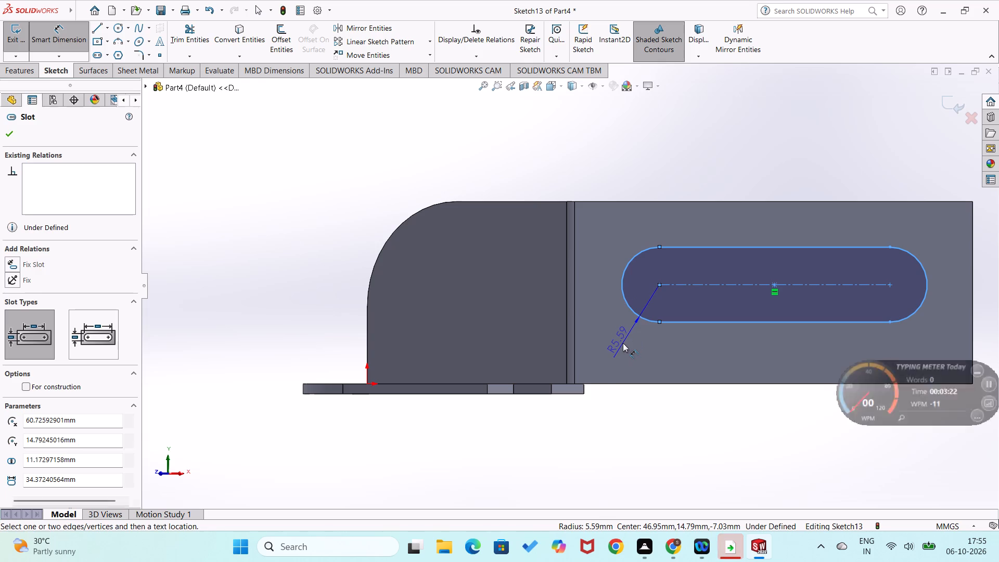
key(7)
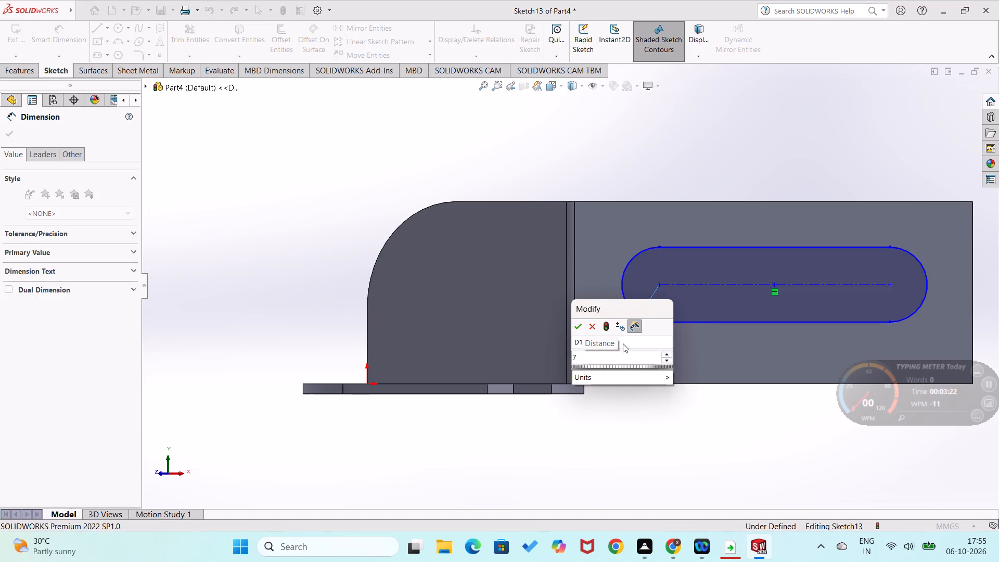
text(.1)
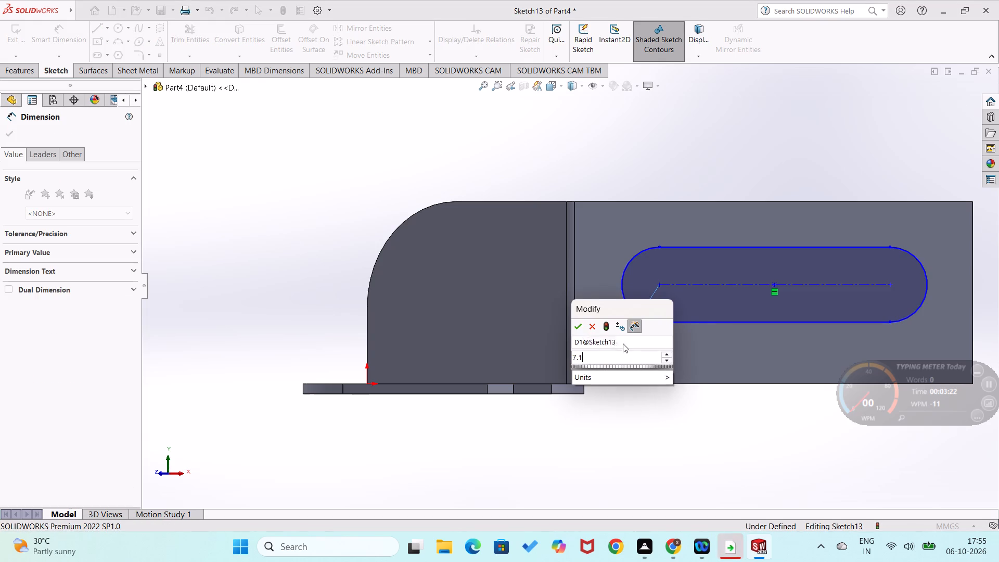
key(Return)
click(647, 408)
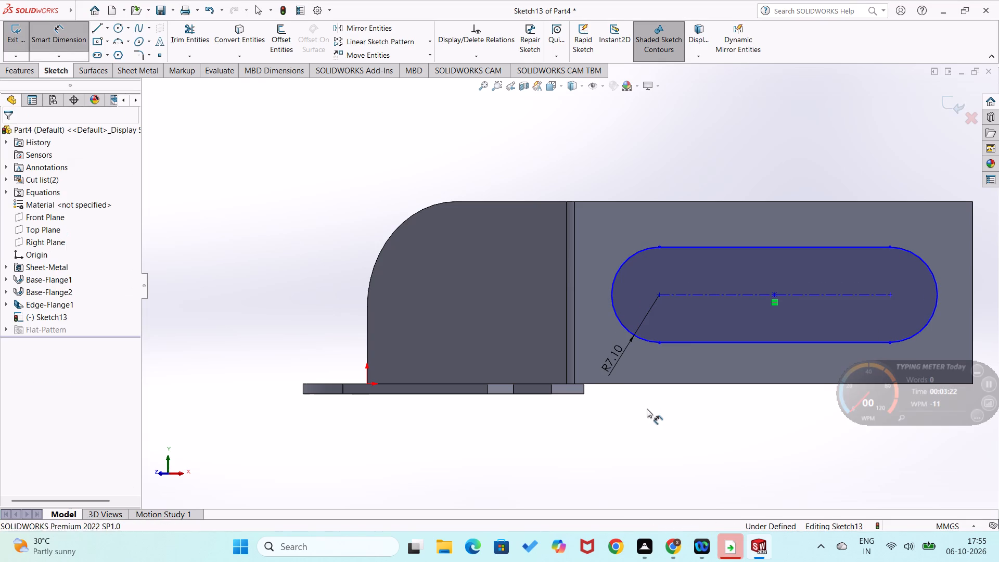
Dimension the slot's centreline and set its centre-to-centre length to 31.75 mm.
click(686, 296)
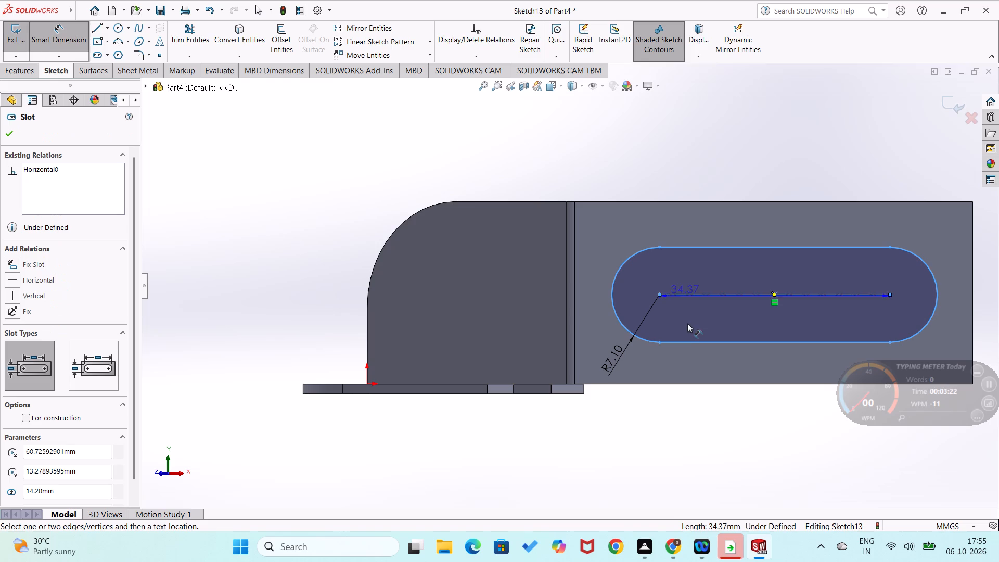
click(713, 470)
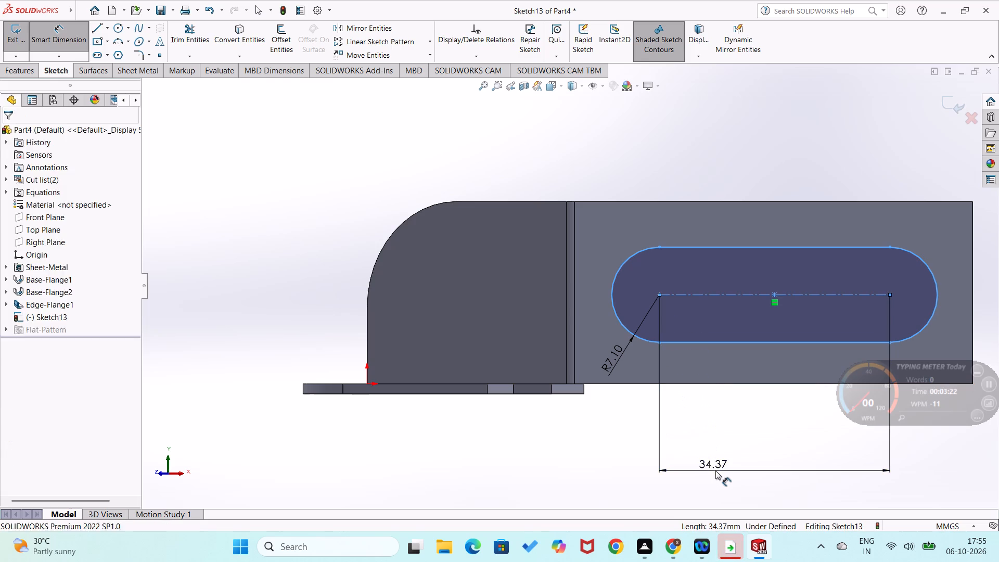
text(31)
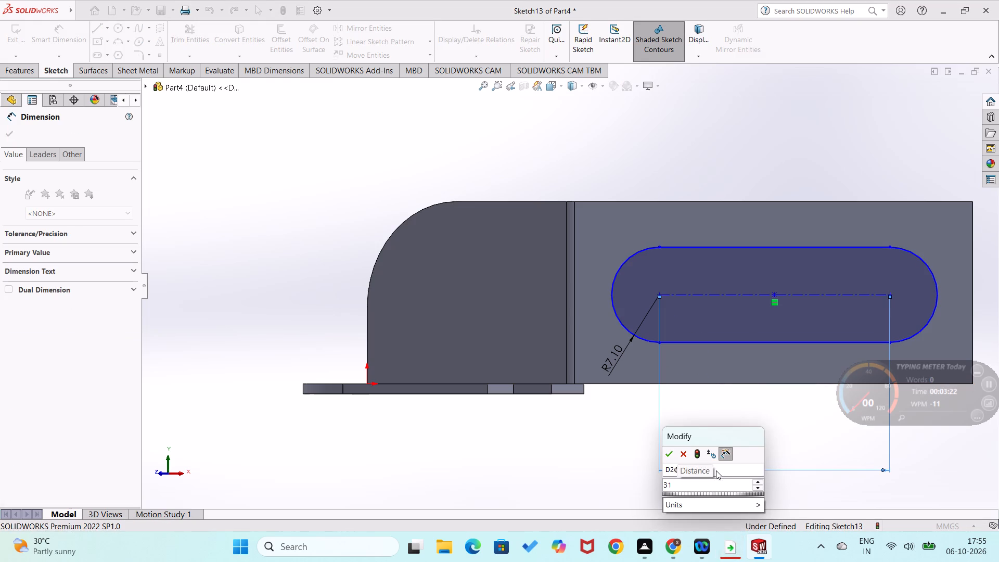
text(.75)
key(Return)
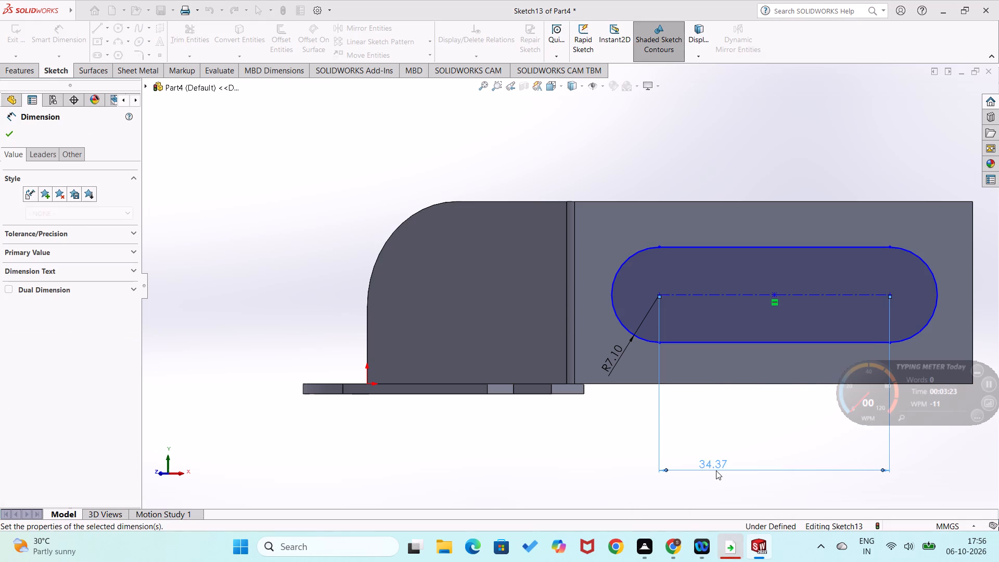
click(598, 458)
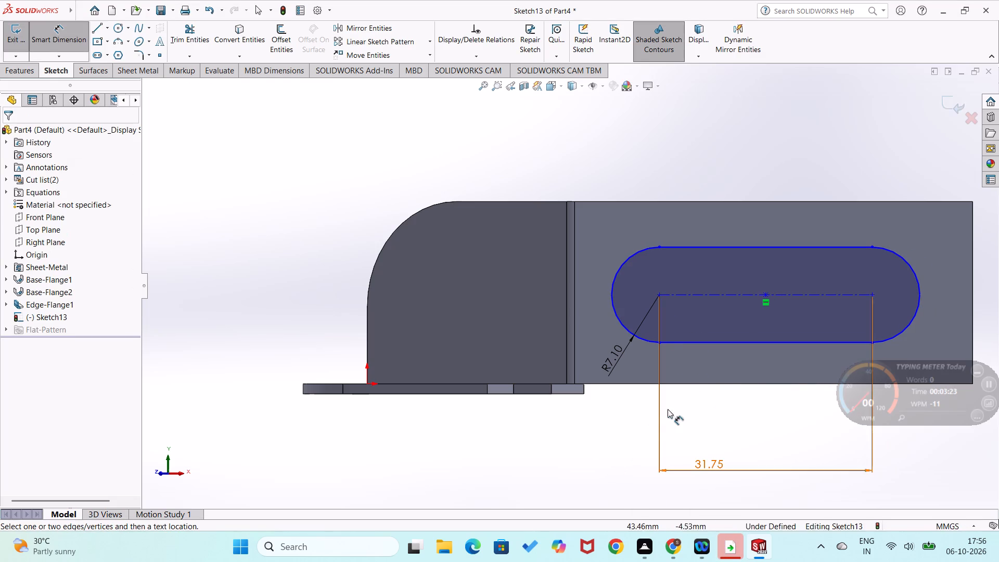
Dimension the slot's centreline from the edge flange's upper edge and set the distance to 12.7 mm.
click(741, 294)
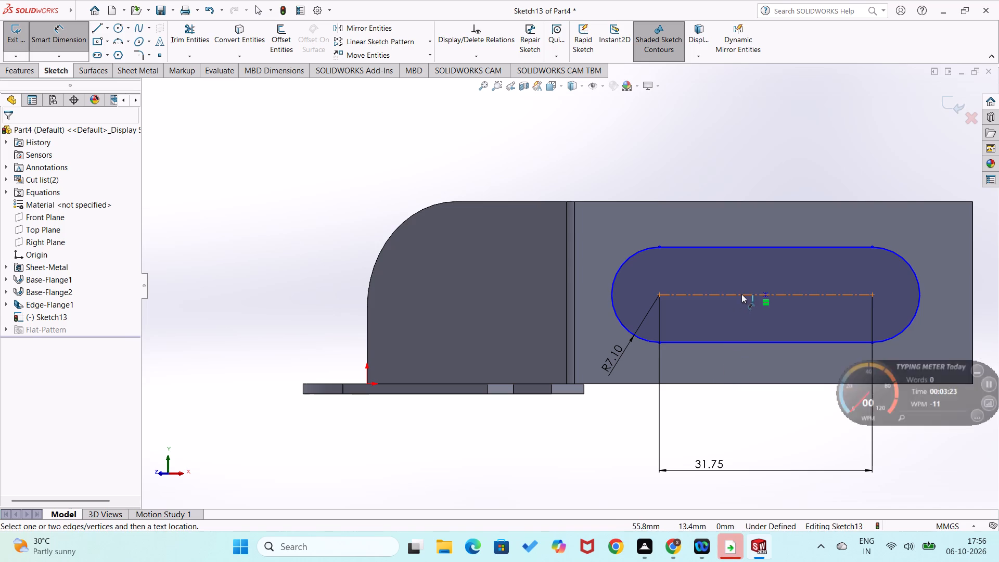
click(762, 202)
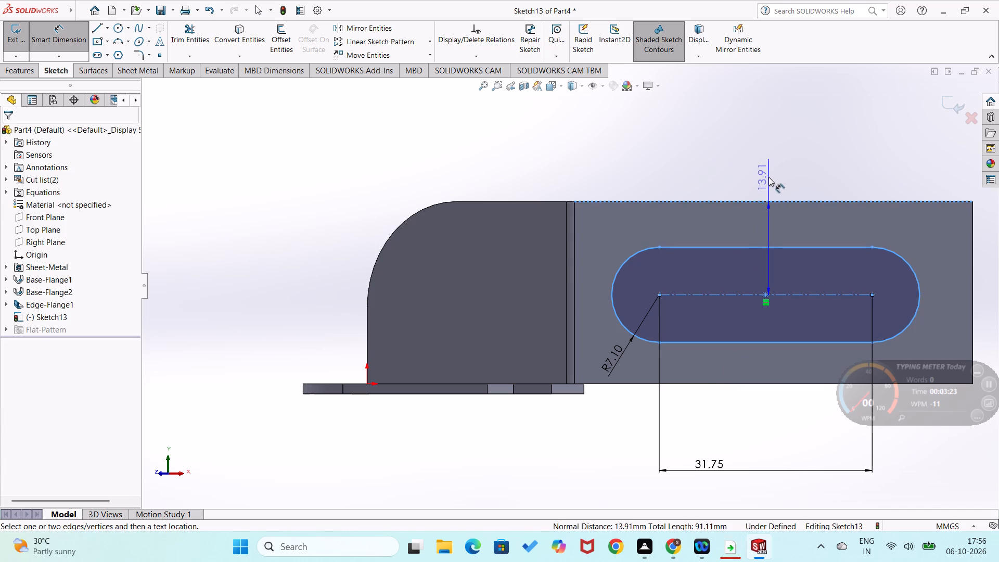
click(771, 170)
text(12.7)
key(Return)
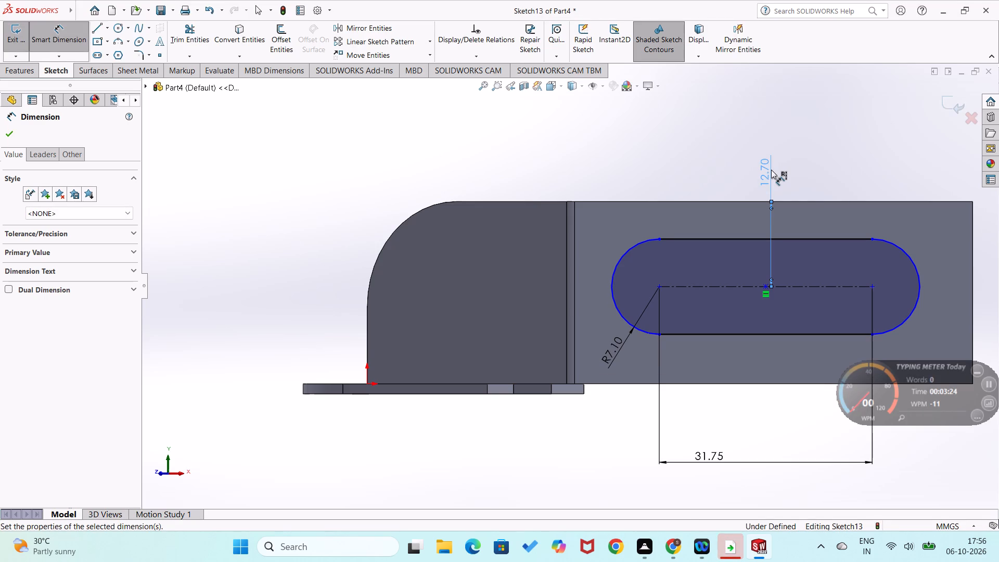
click(712, 151)
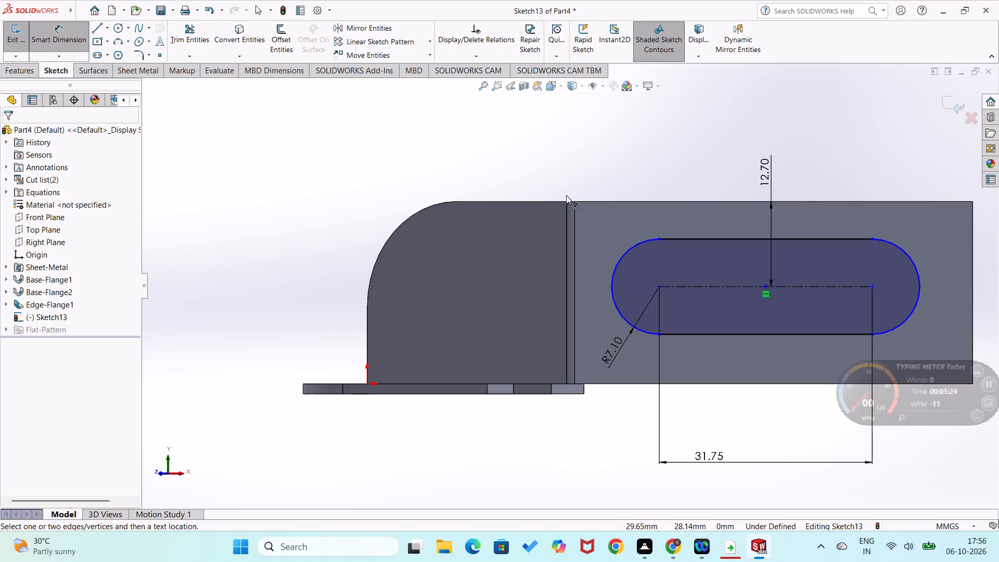
Dimension the slot's nearer centre point horizontally from the upper corner at the bend and set the distance to 15.8 mm.
click(566, 201)
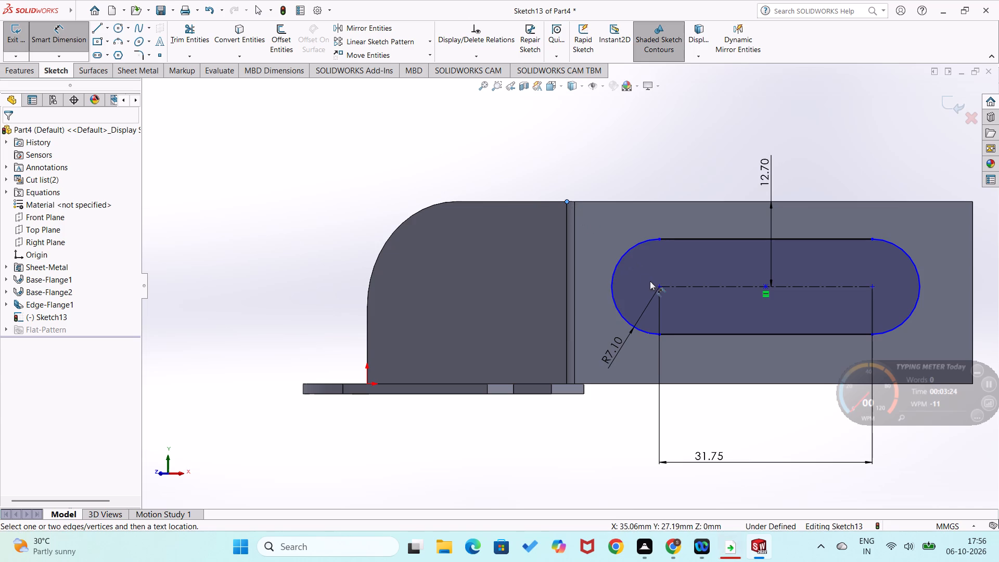
click(660, 287)
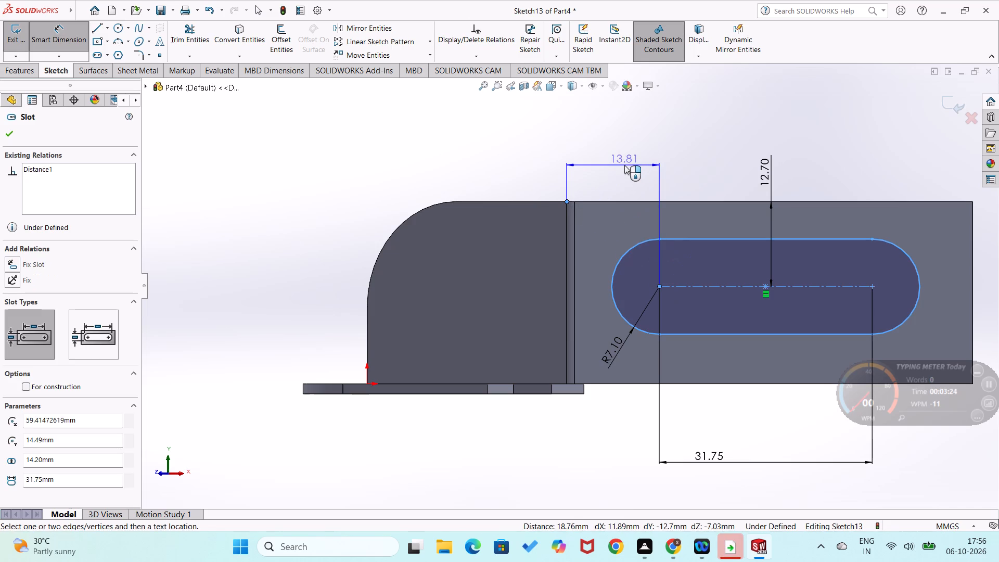
click(624, 165)
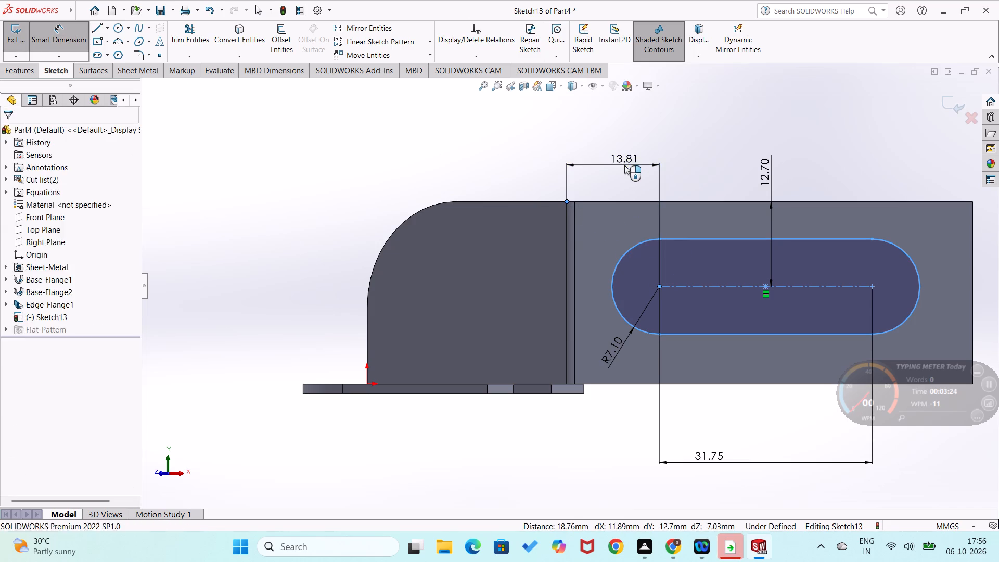
text(415)
key(BackSpace)
key(BackSpace)
key(BackSpace)
text(15)
text(.8)
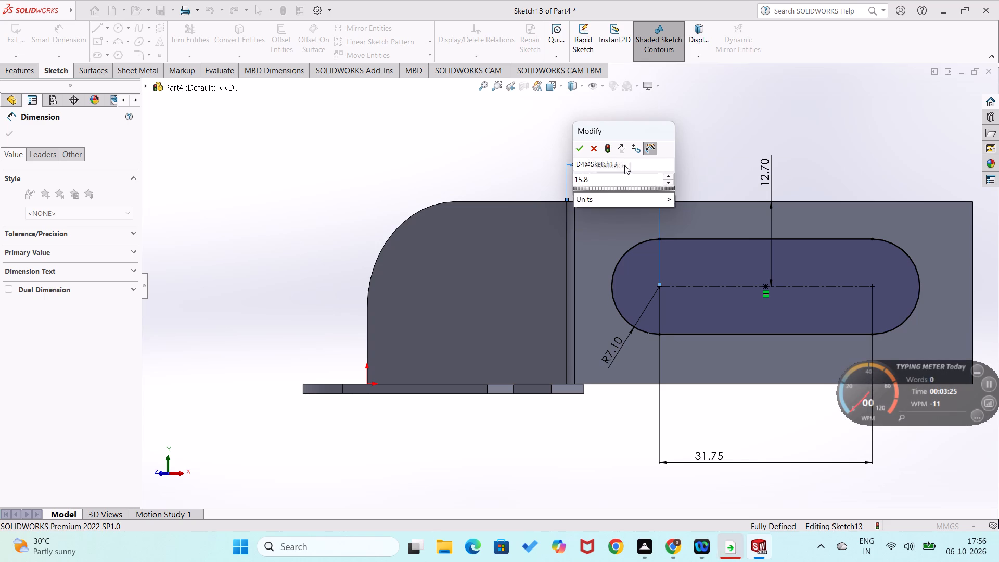
key(Return)
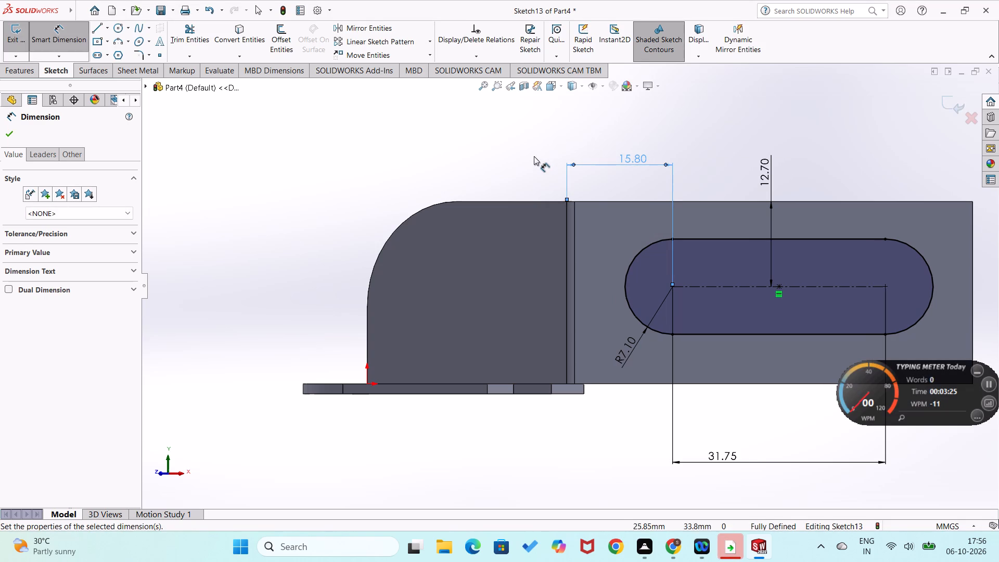
click(530, 156)
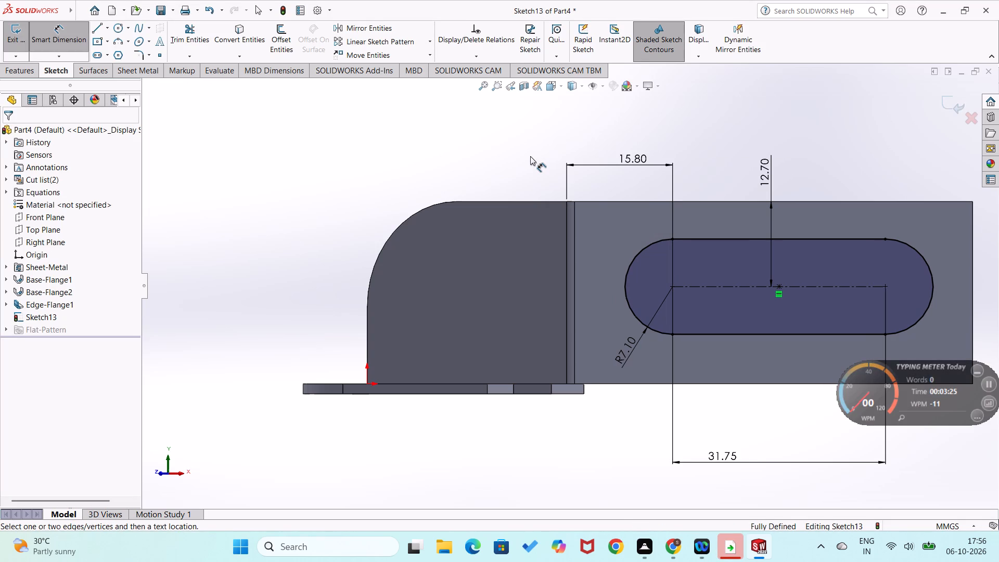
Cut the slot profile through the edge flange with an Extruded Cut, keeping the default settings.
click(27, 72)
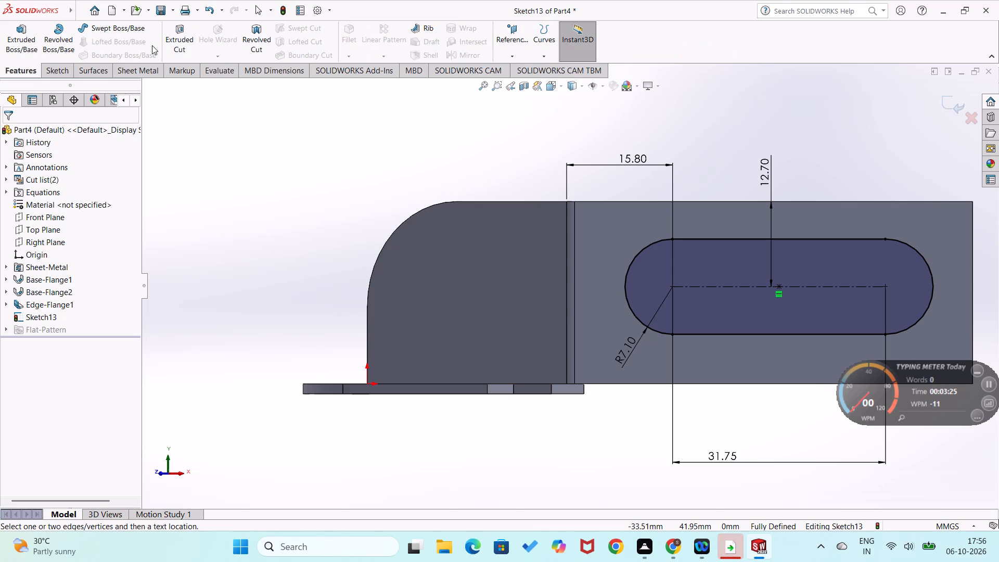
click(181, 45)
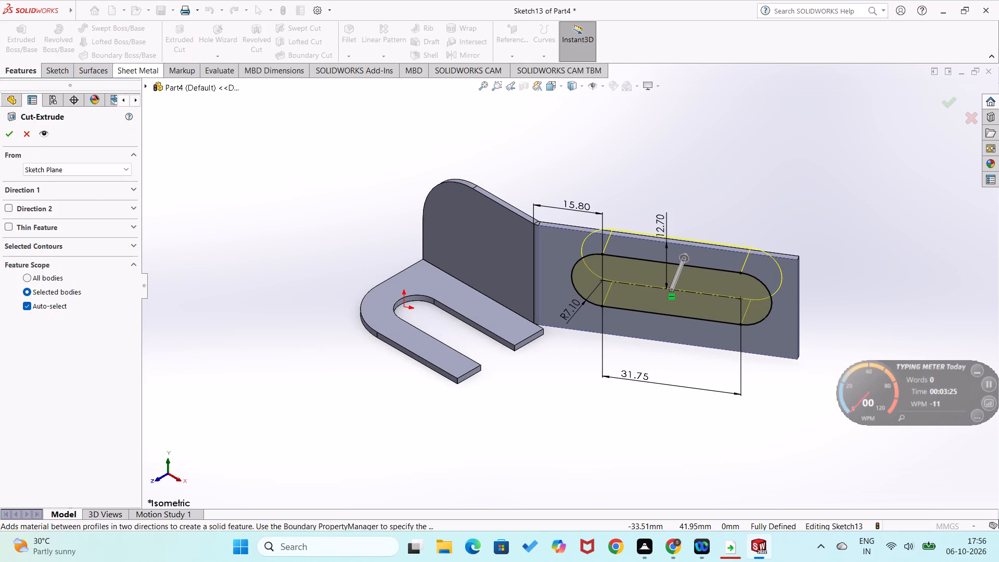
click(4, 135)
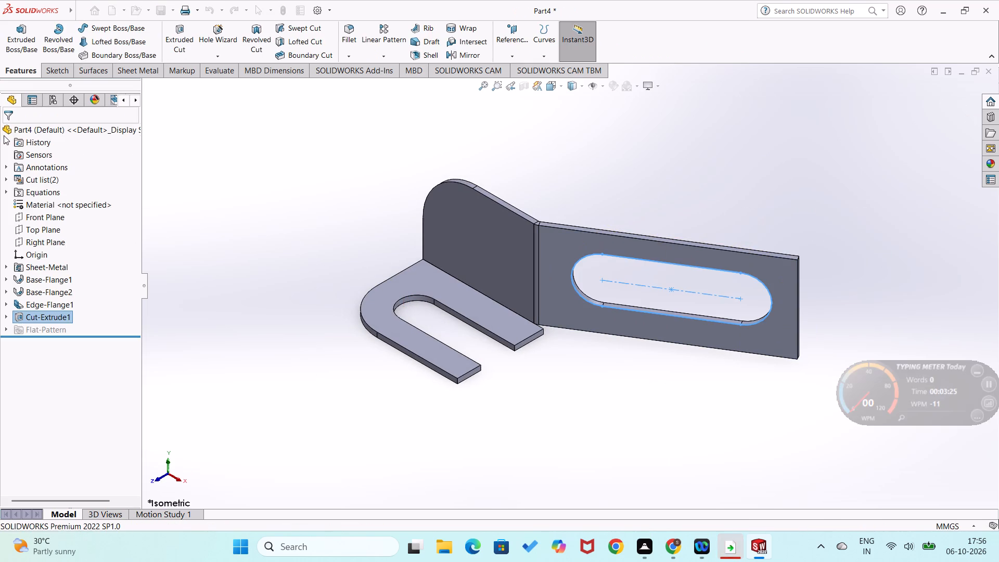
click(189, 300)
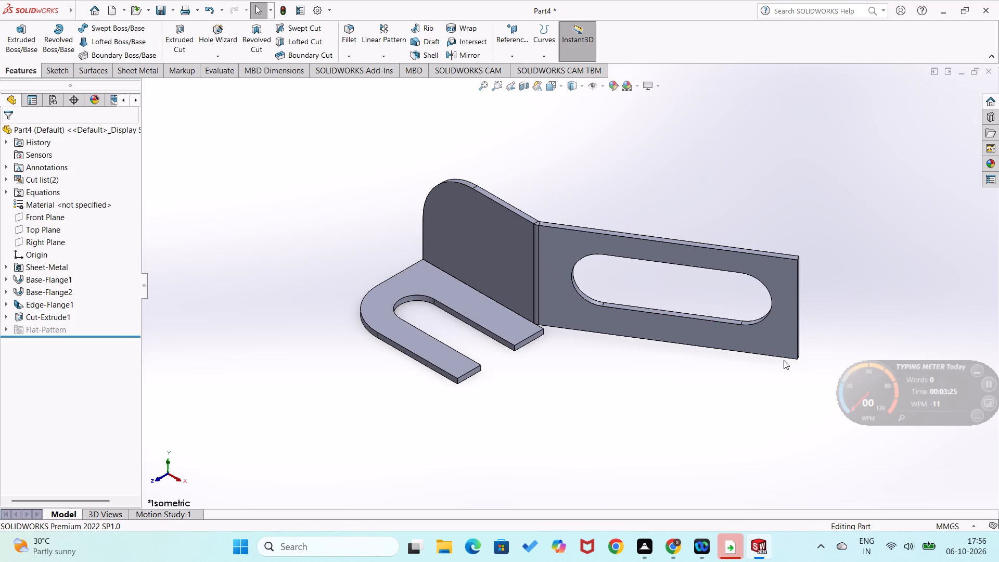
On the edge flange's face, sketch a corner rectangle about 18.1 by 3.1 mm from inside the slot past the flange's free end.
right_click(777, 340)
click(804, 261)
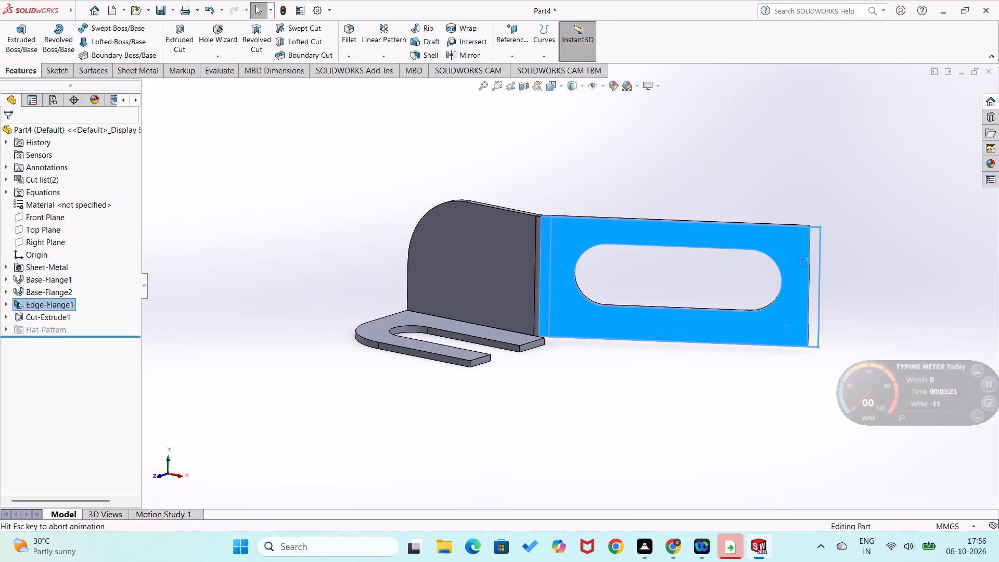
scroll(873, 320, down, 3)
click(739, 282)
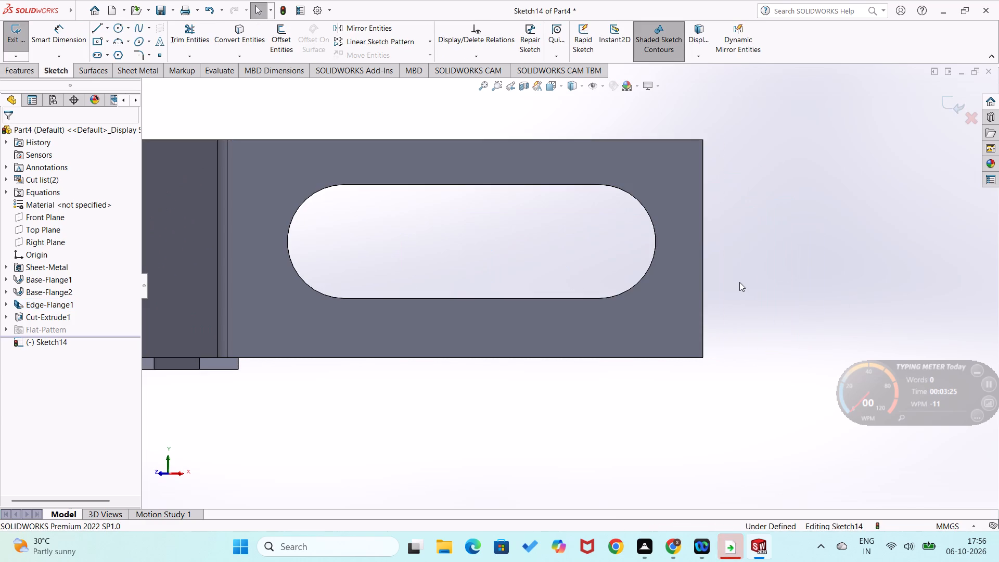
right_drag(781, 256, 767, 328)
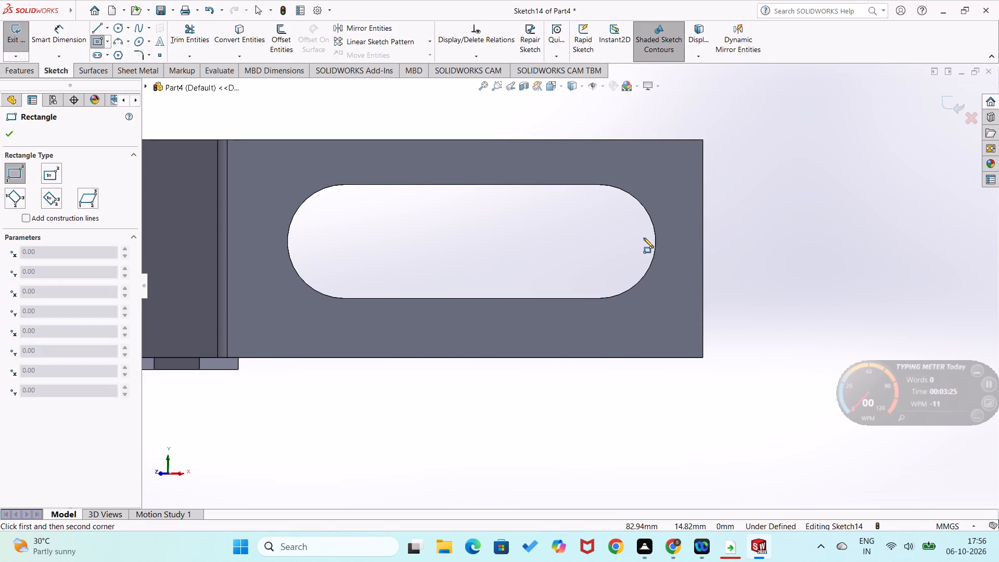
click(641, 235)
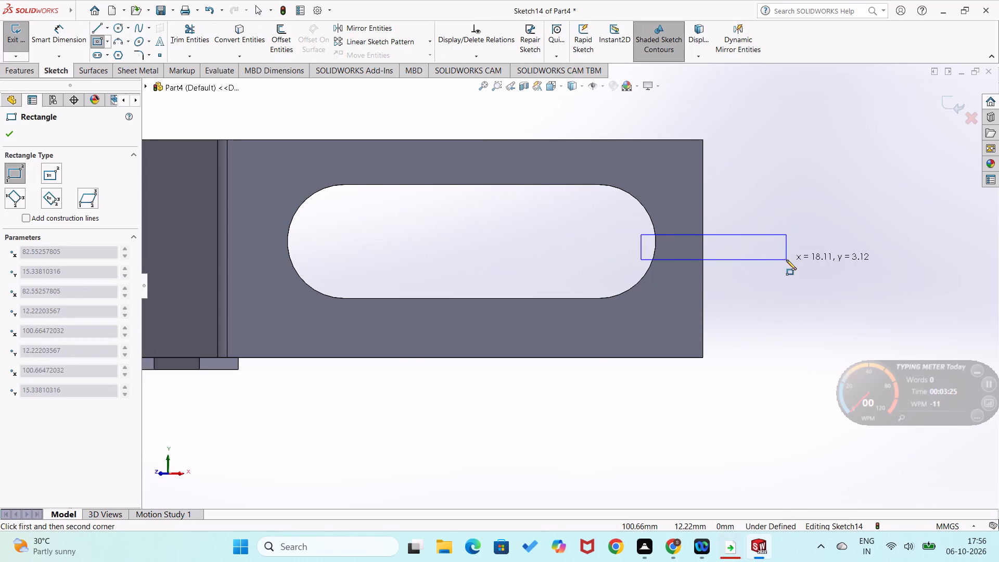
click(786, 260)
right_drag(768, 331, 757, 269)
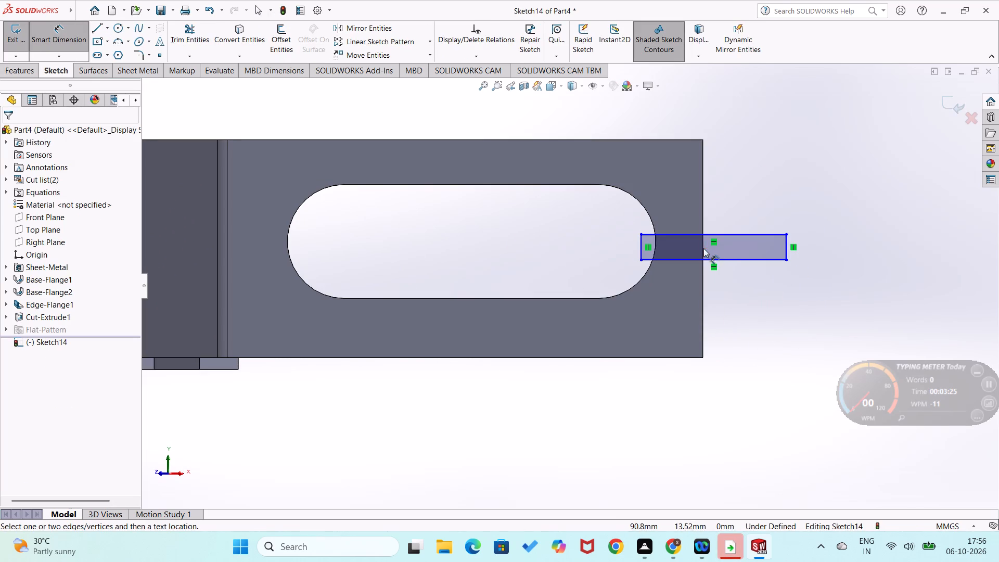
key(Escape)
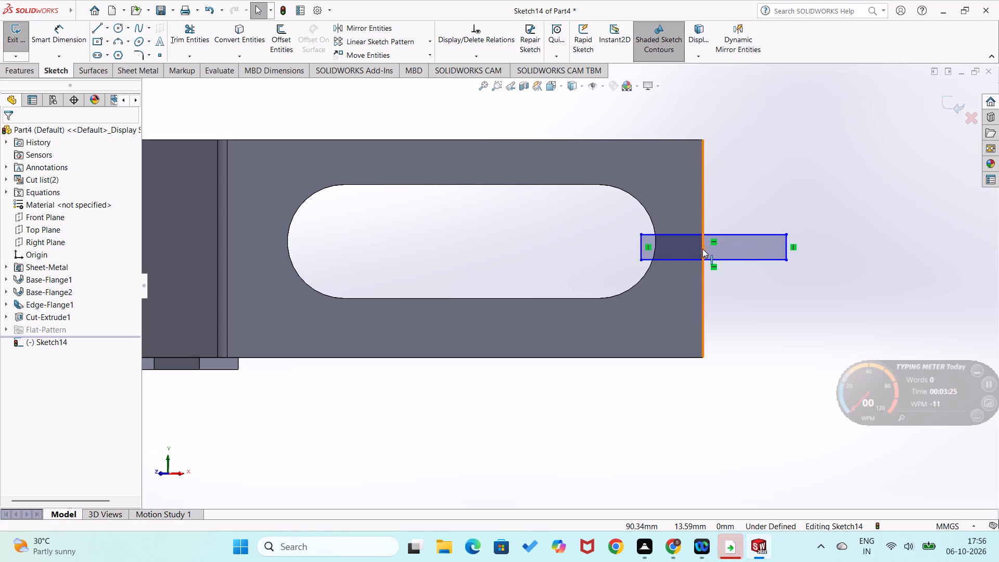
Add a Horizontal relation between the midpoints of the flange's free end edge and the rectangle's short side inside the slot.
click(701, 248)
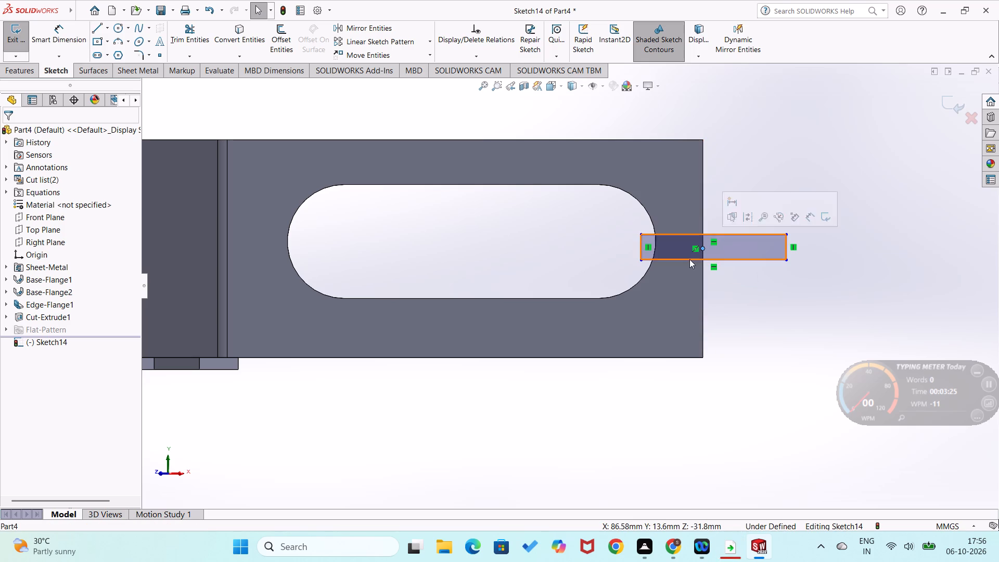
ctrl+click(641, 248)
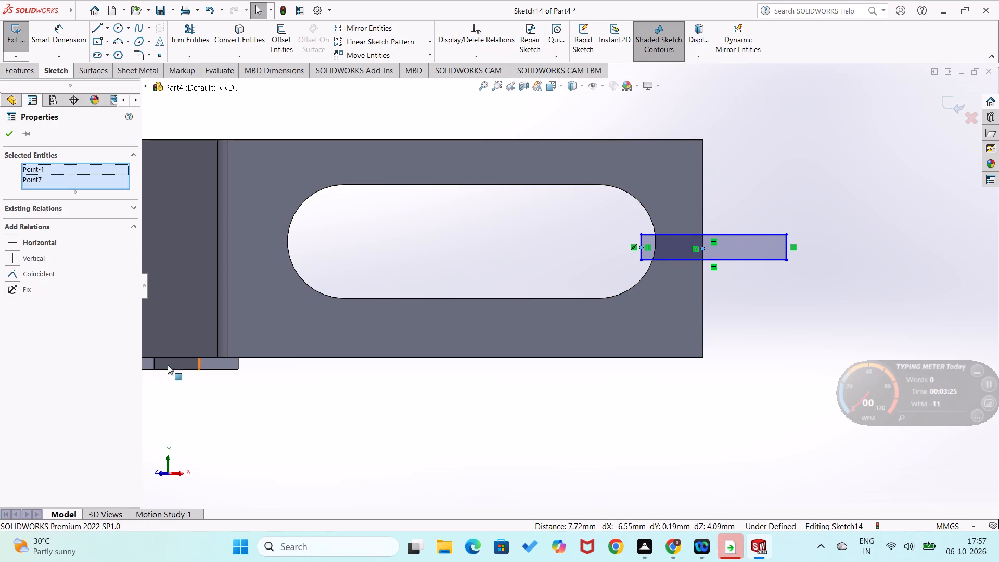
click(14, 240)
click(7, 136)
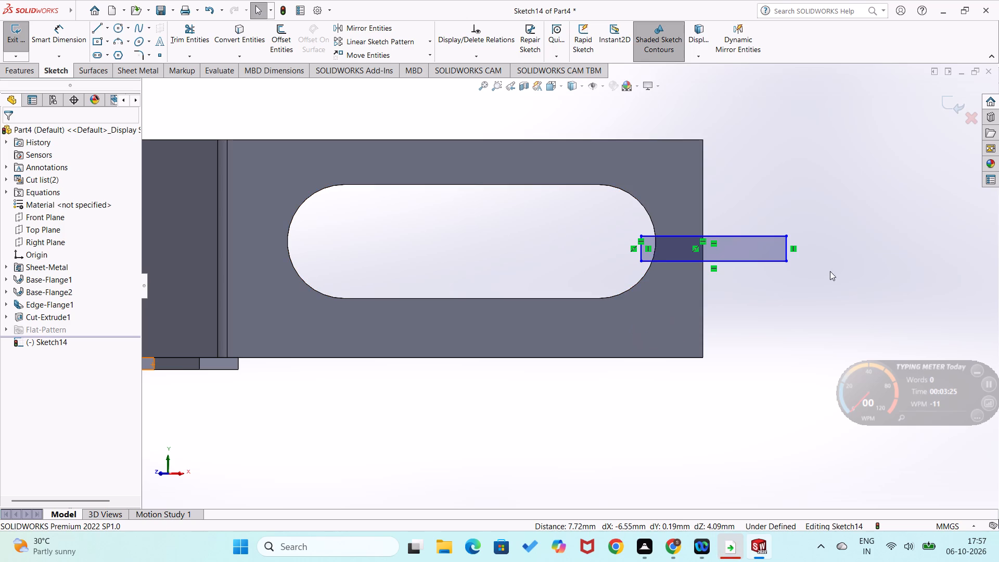
Dimension the rectangle's outer short side and set its height to 3.04 mm.
drag(788, 252, 792, 252)
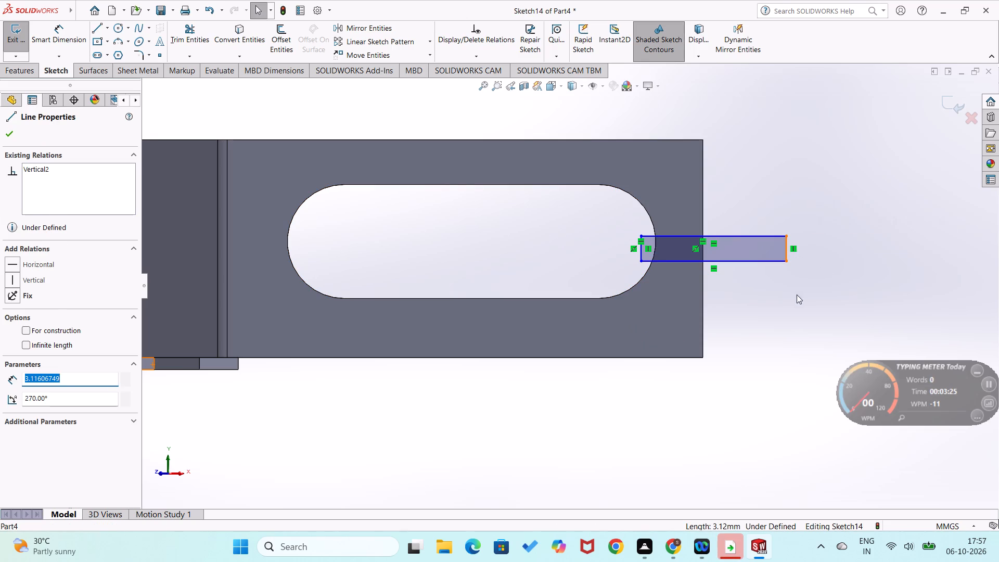
right_drag(797, 295, 835, 232)
drag(787, 254, 792, 257)
click(814, 259)
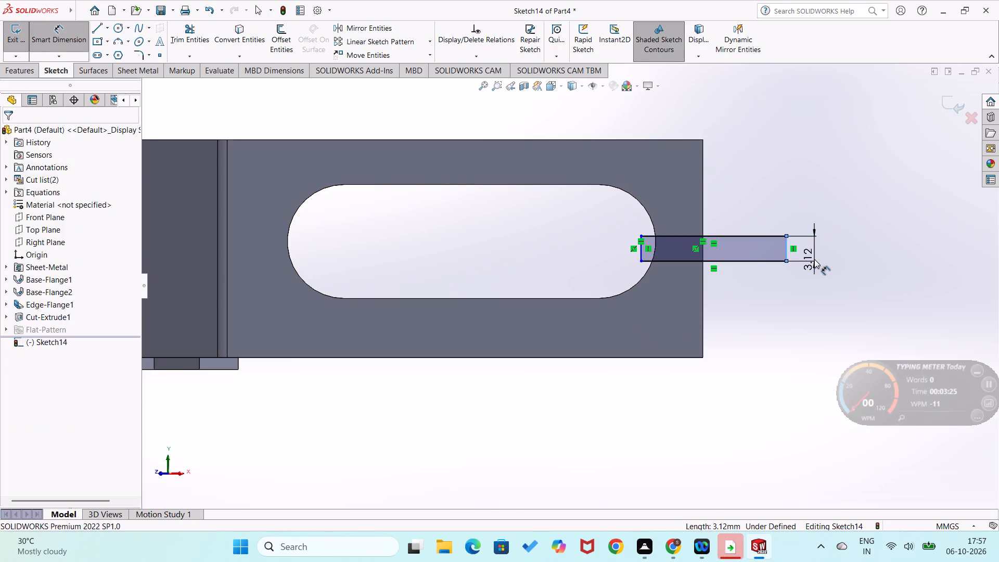
text(3.)
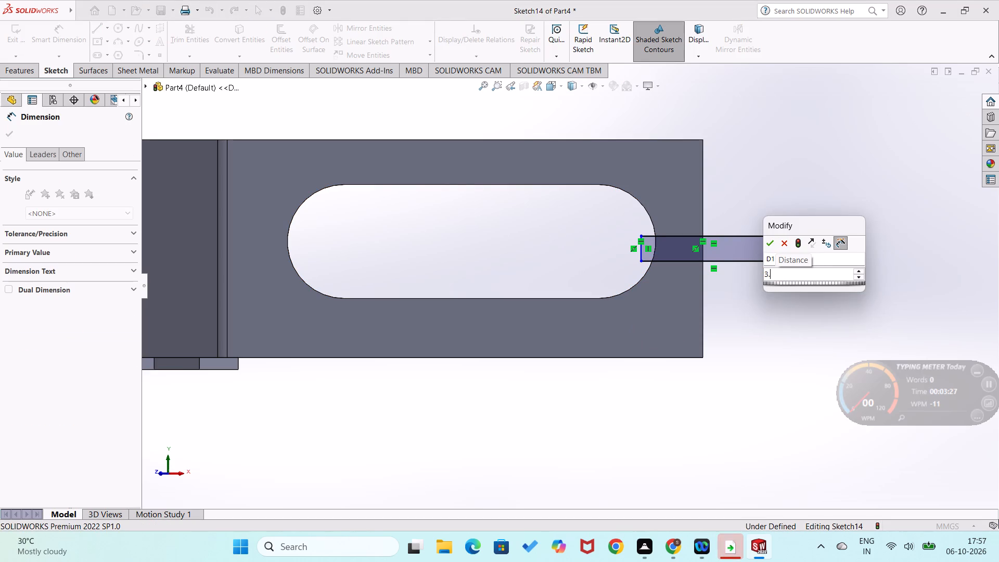
text(04)
key(Return)
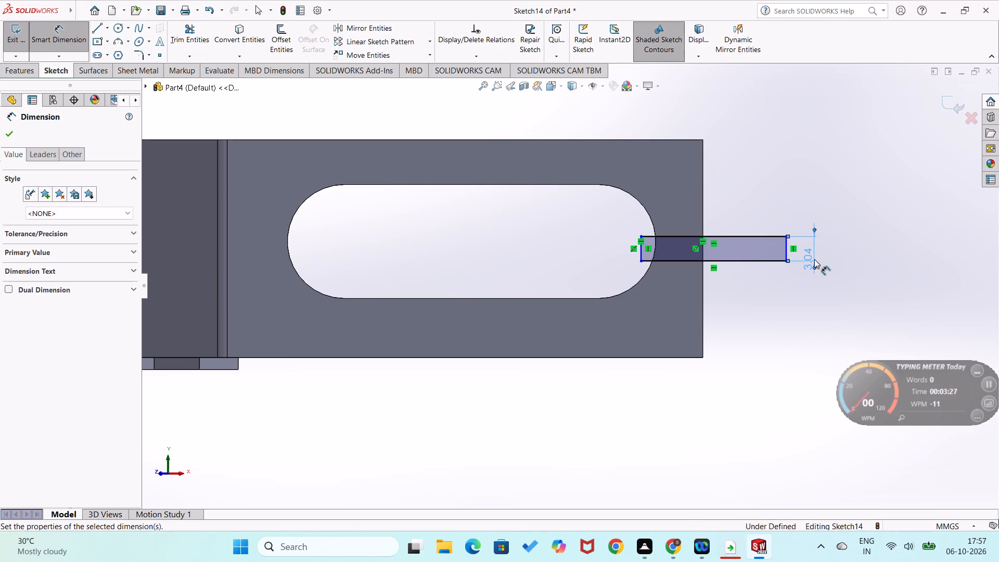
click(762, 296)
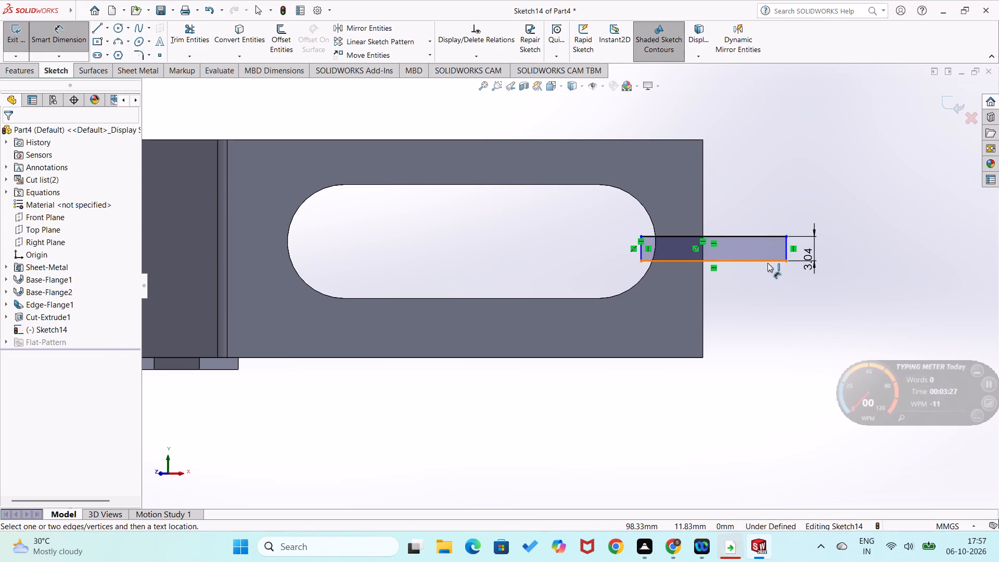
Dimension the rectangle's lower long side, accepting its length as drawn.
click(767, 262)
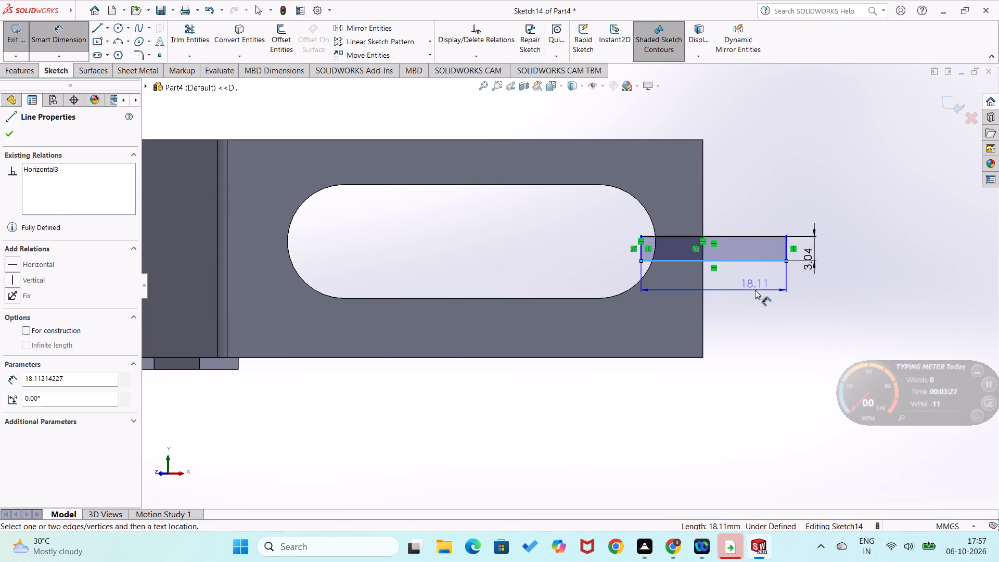
click(755, 290)
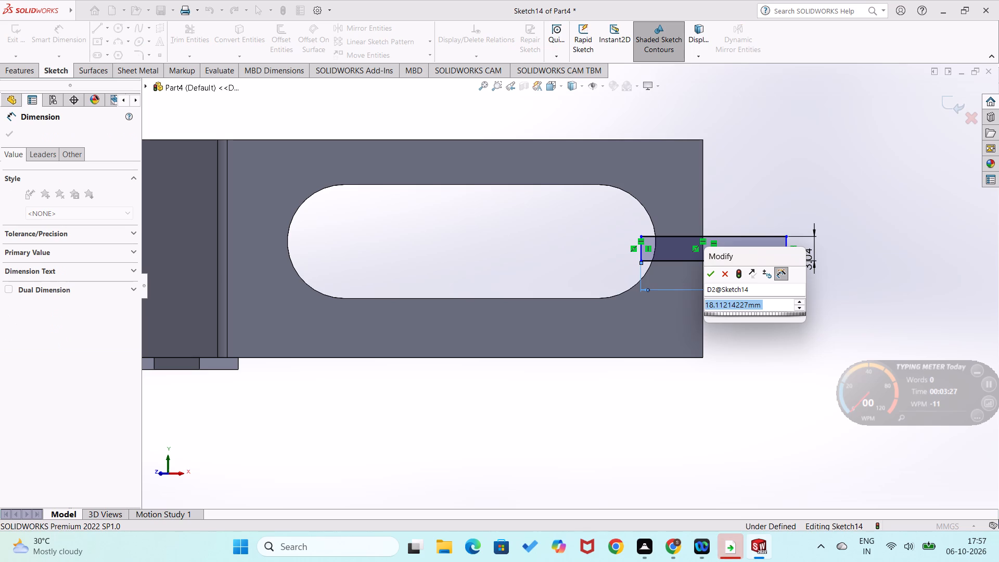
click(712, 276)
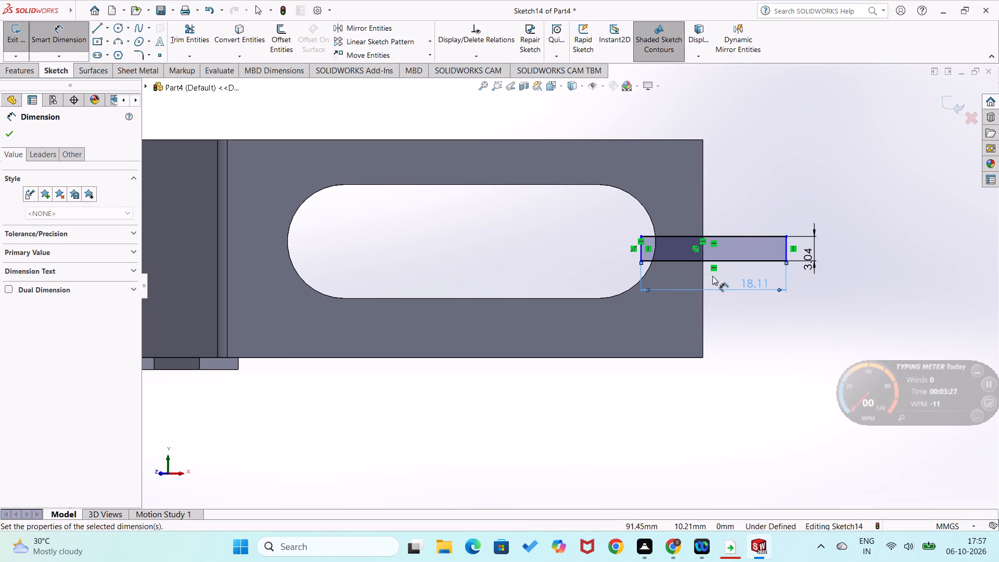
click(734, 362)
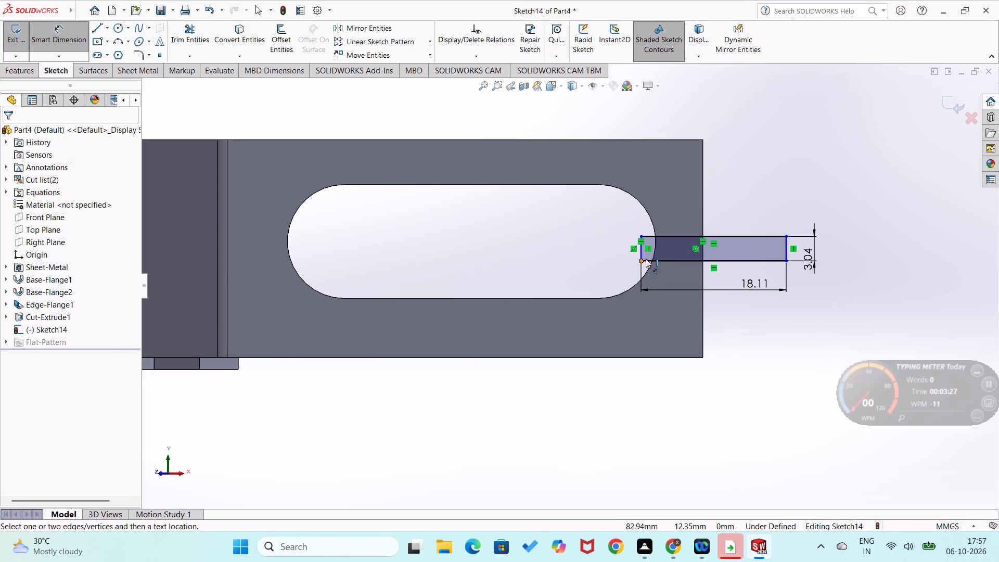
Move the rectangle's lower inner corner onto the slot's end arc so that it is coincident with the arc.
drag(641, 259, 653, 260)
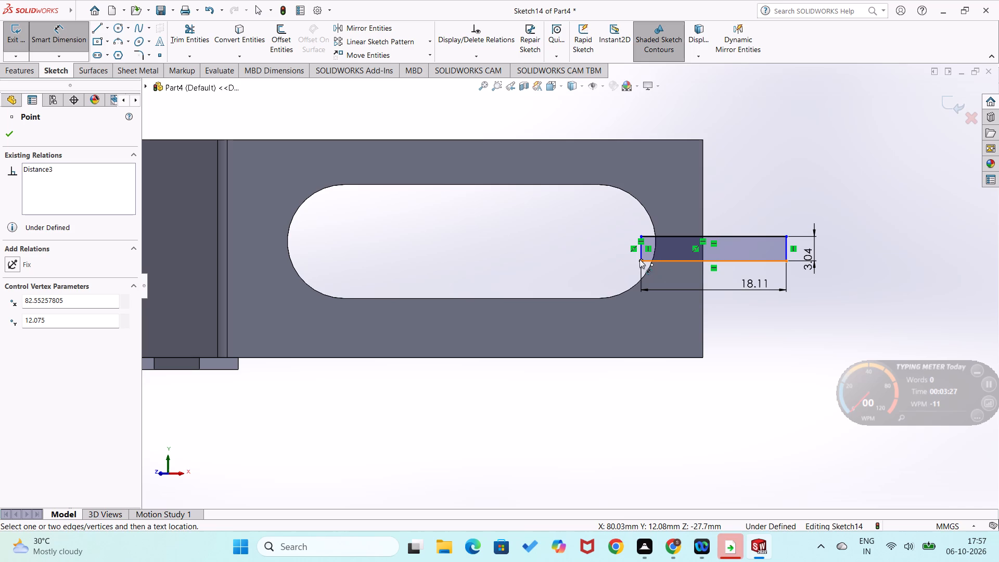
key(Escape)
key(Escape)
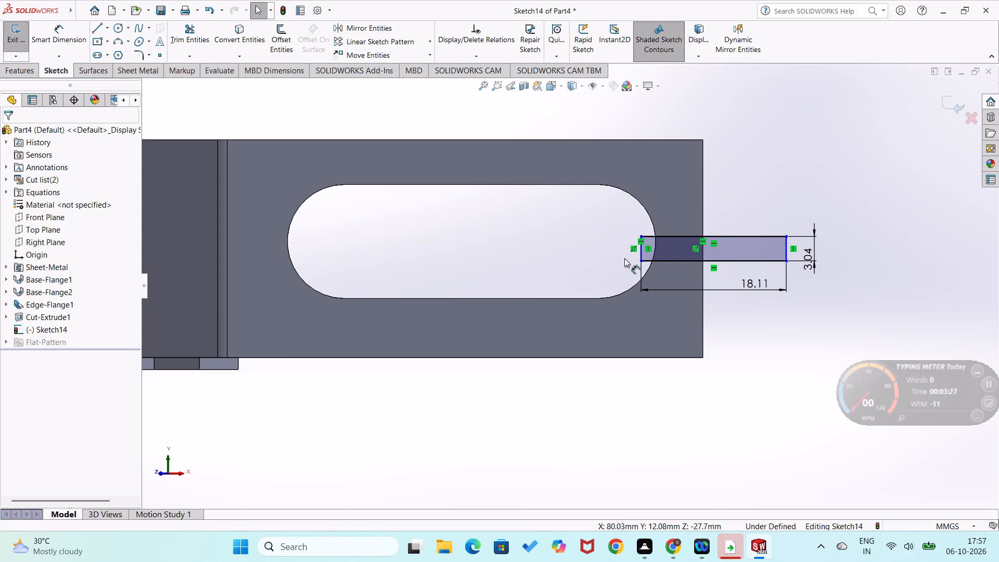
scroll(646, 261, down, 5)
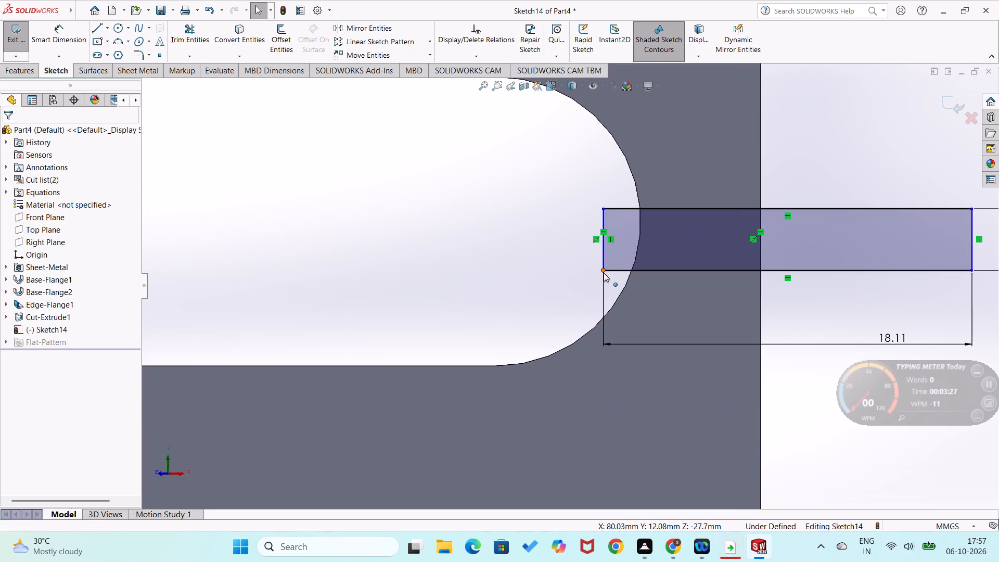
drag(604, 273, 632, 275)
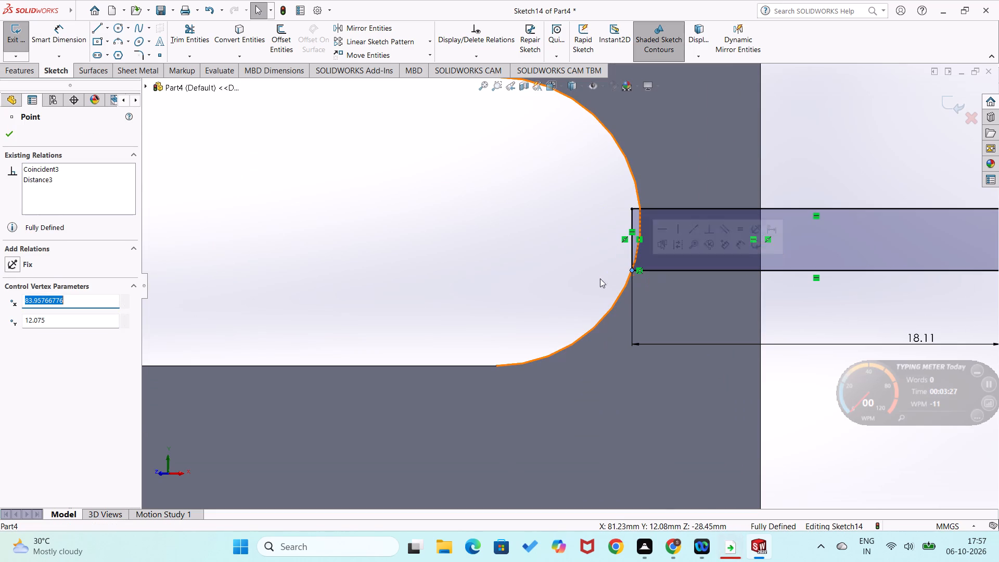
click(582, 293)
scroll(582, 293, up, 4)
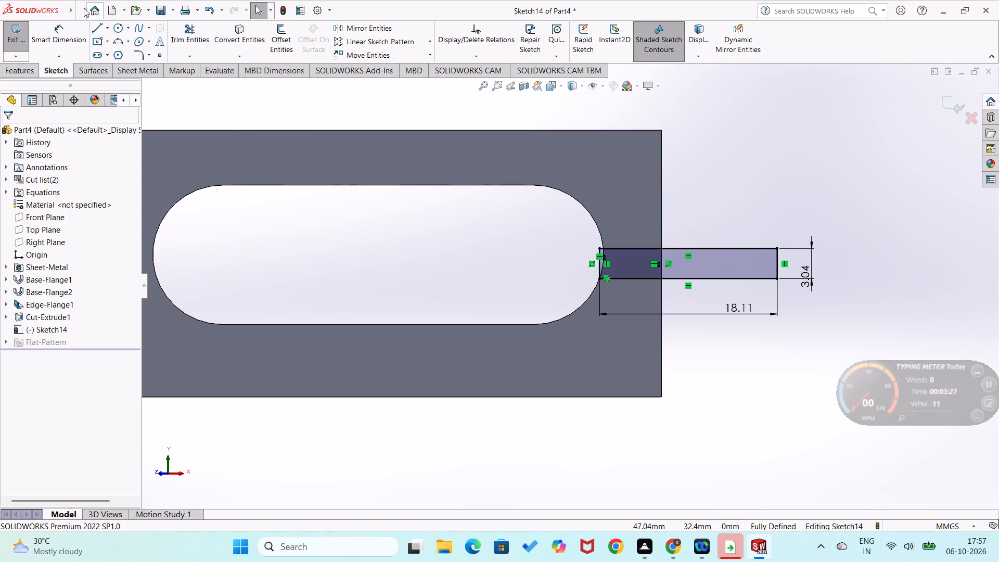
click(332, 227)
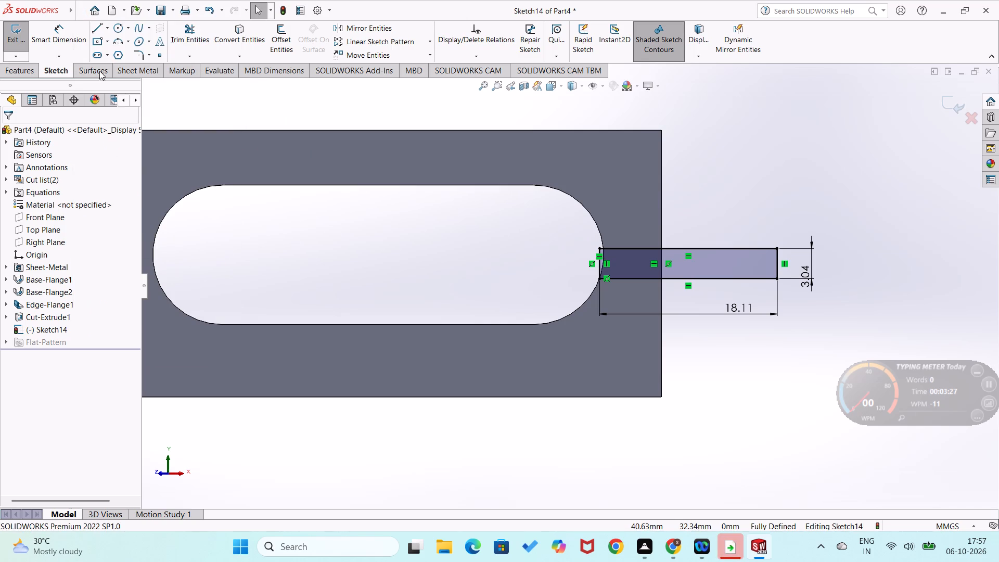
Cut-extrude the 3.04 mm high rectangle so the angled flange's slot opens through its free end.
click(9, 69)
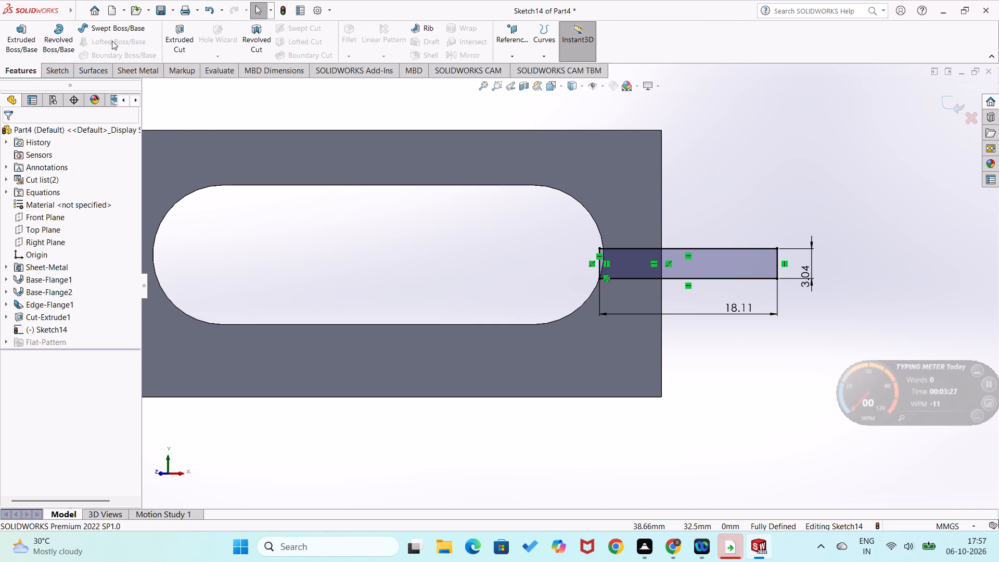
click(191, 54)
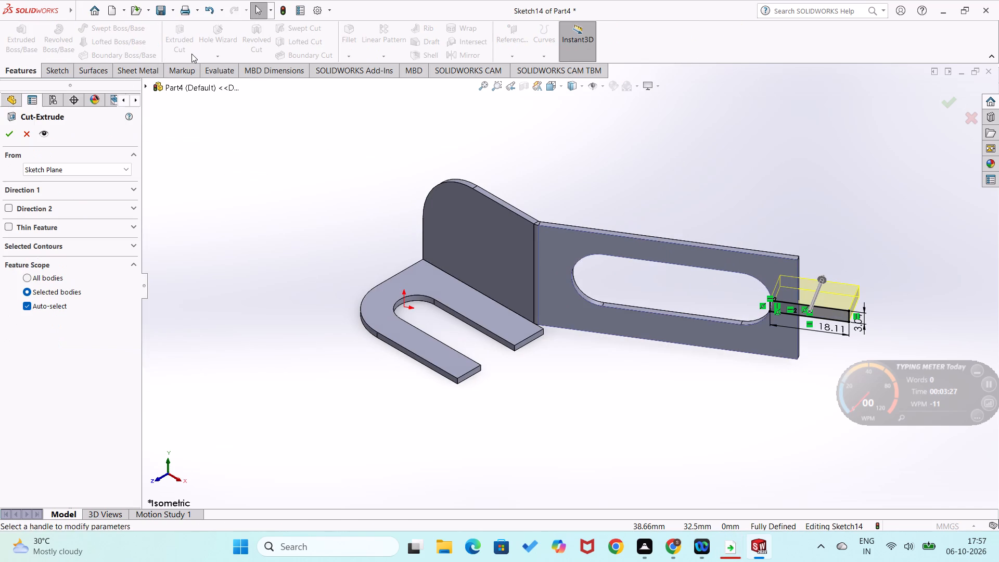
click(6, 127)
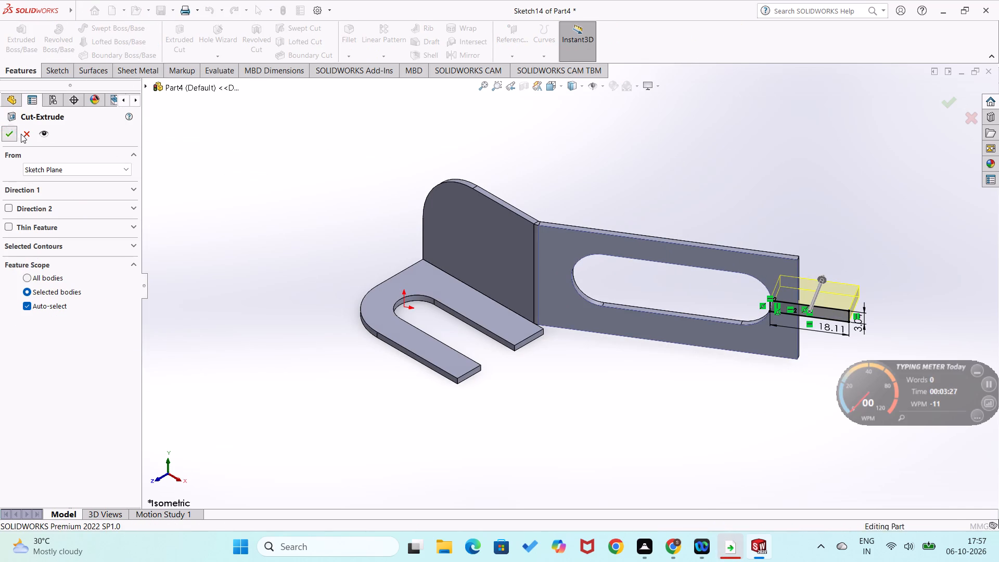
click(293, 266)
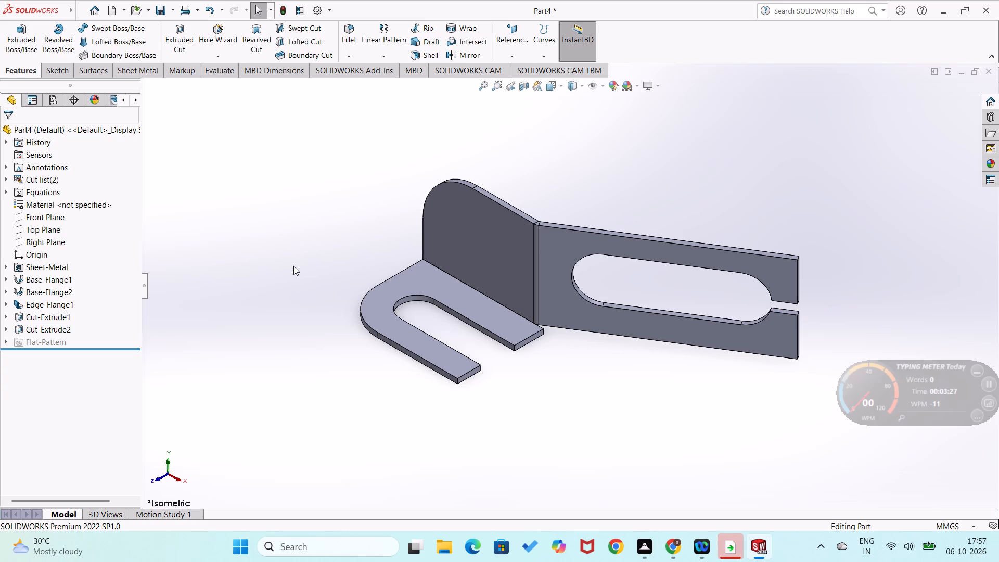
On the upright flange's face, sketch a circle about 14.9 mm in diameter centred on the rounded corner's arc centre.
right_click(505, 266)
click(533, 251)
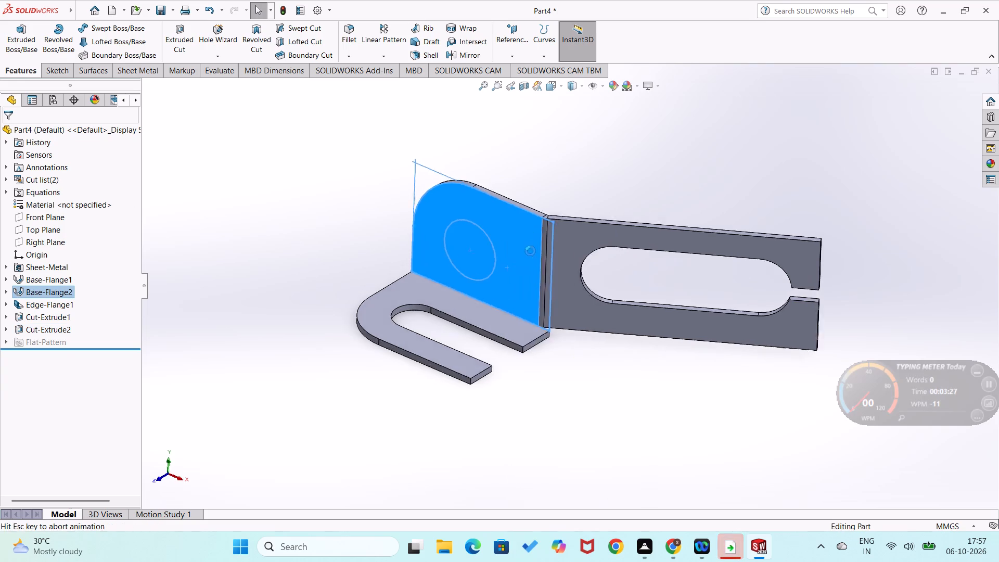
click(200, 251)
right_drag(221, 259, 337, 291)
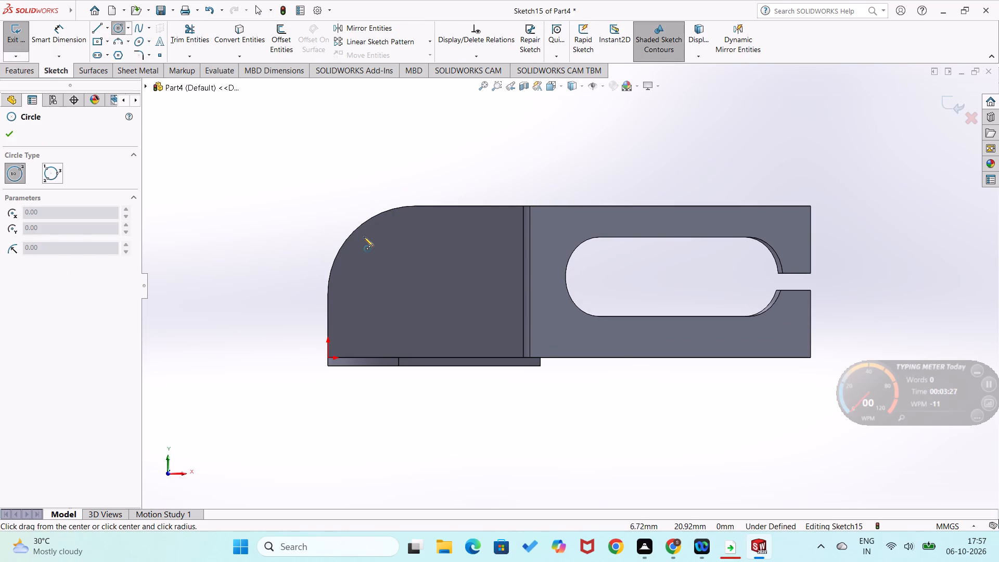
click(416, 295)
click(441, 326)
Dimension the circle and set its diameter to 15.6 mm.
right_drag(469, 324, 476, 237)
click(450, 273)
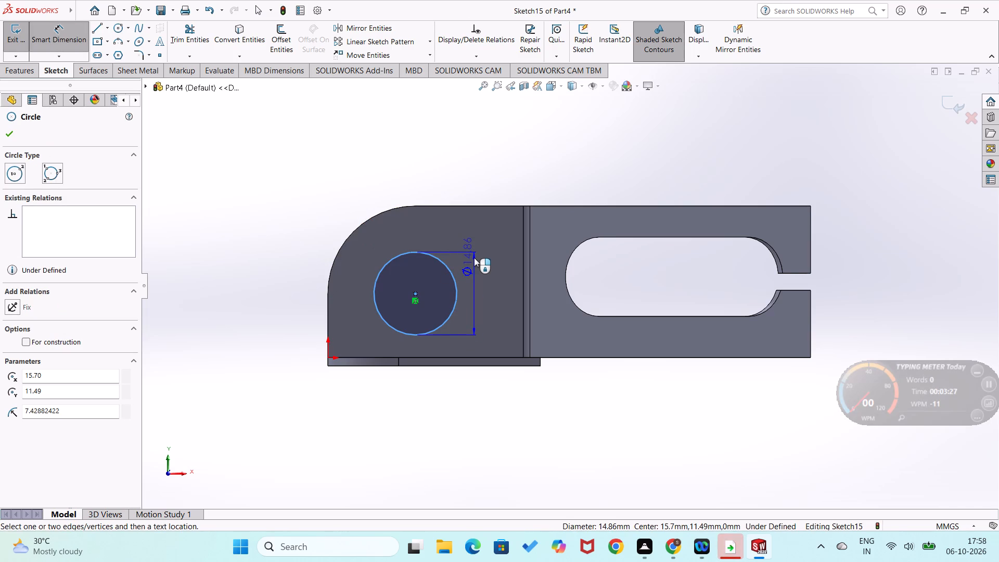
click(474, 258)
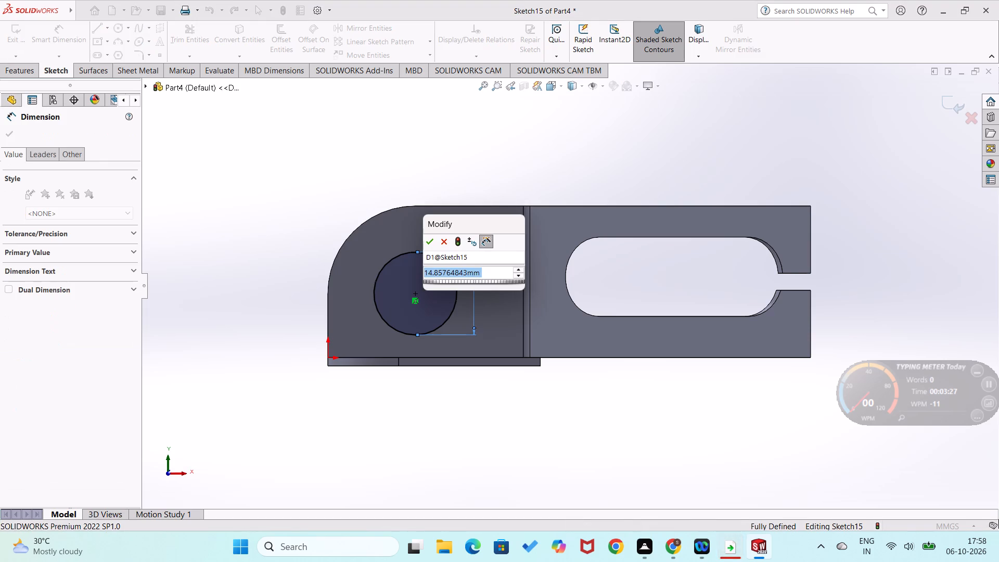
text(14)
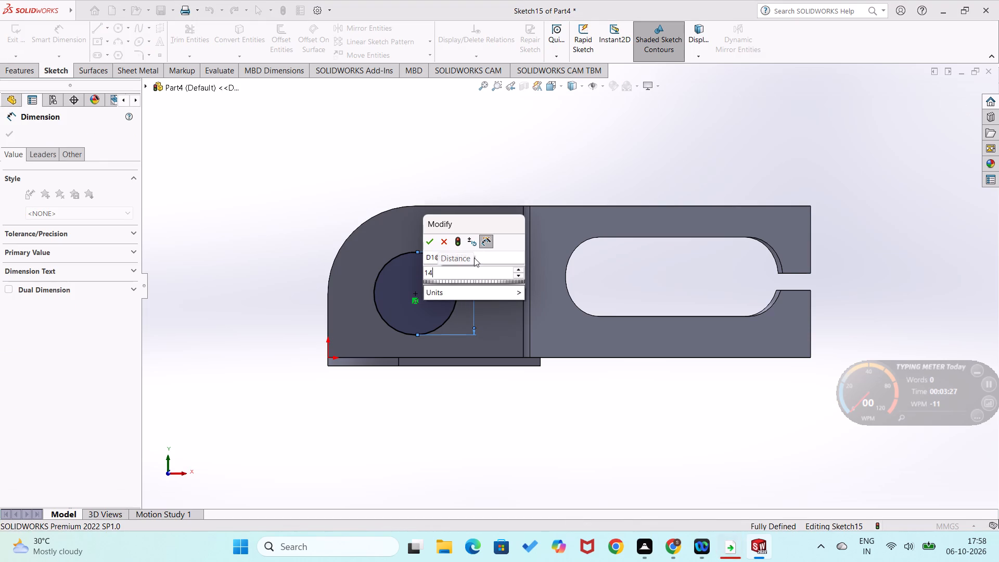
key(BackSpace)
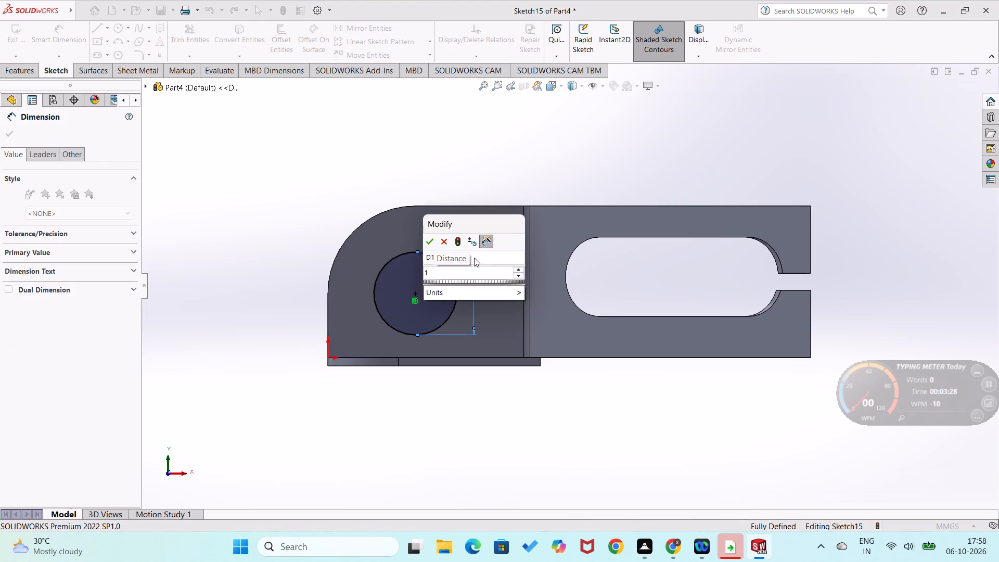
key(5)
text(.6)
key(Return)
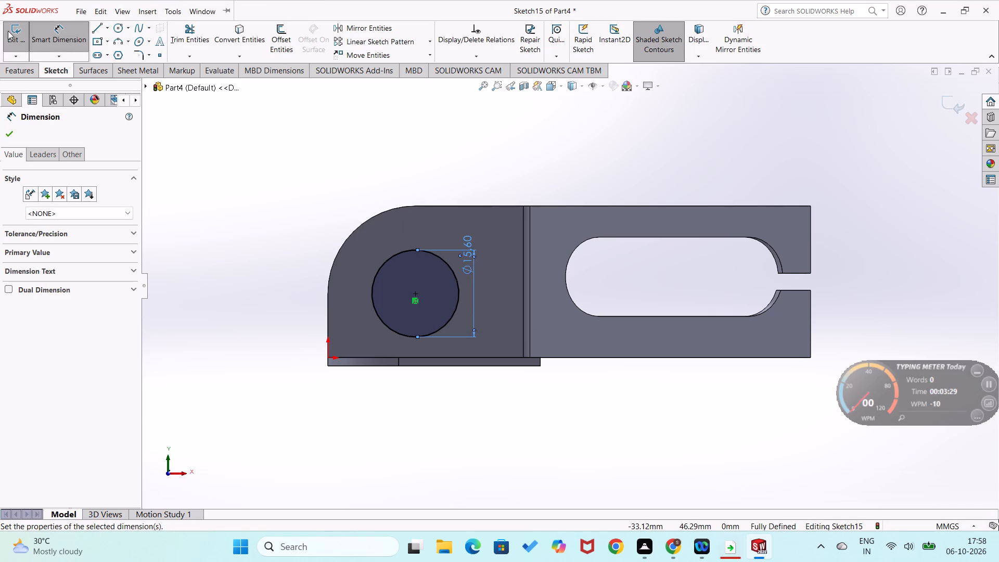
Cut-extrude the circle to make a round hole in the upright flange, and return to the isometric view.
click(19, 67)
click(186, 53)
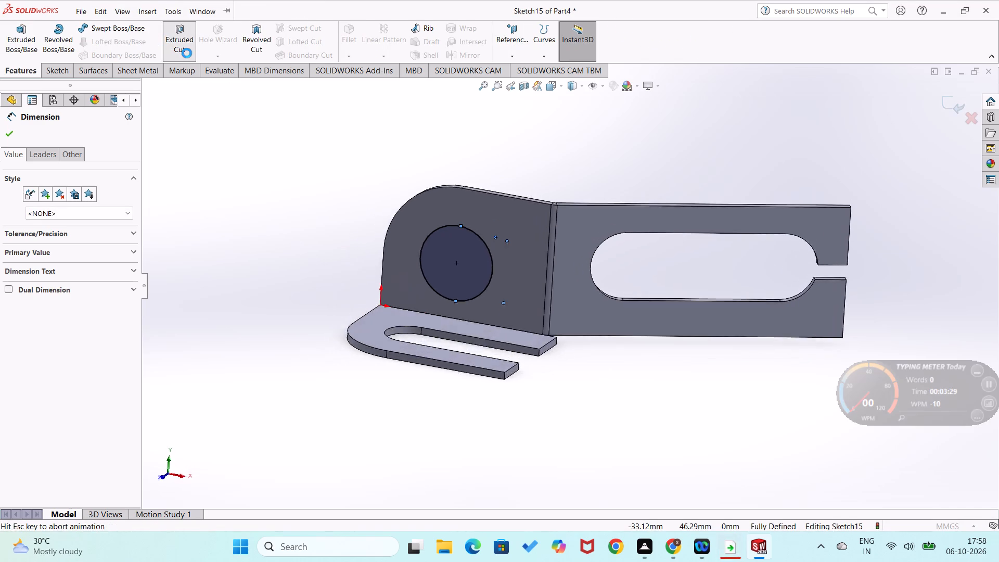
click(11, 133)
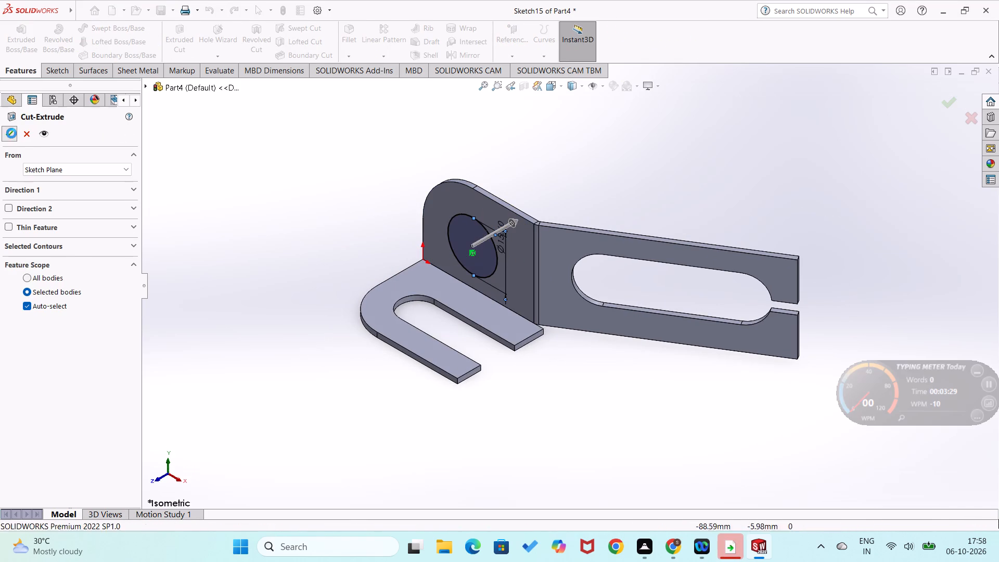
click(178, 264)
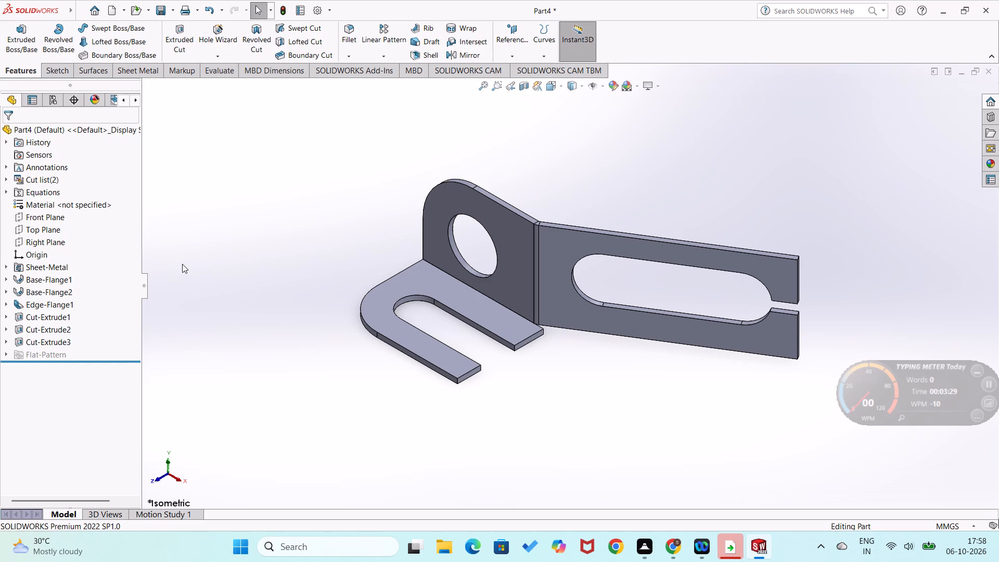
middle_click(182, 264)
key(ctrl+7)
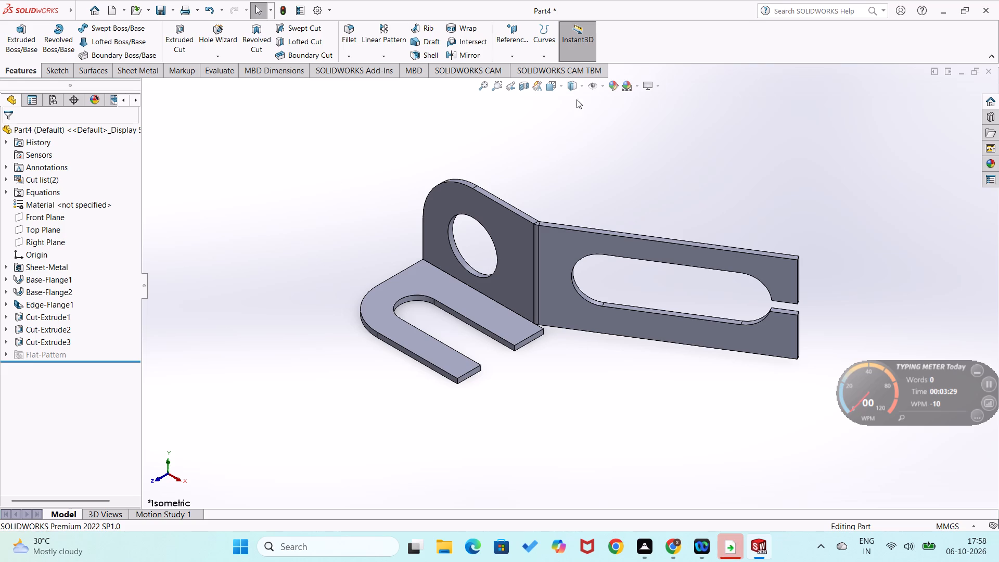
Close the finished bracket part without saving its changes.
click(991, 69)
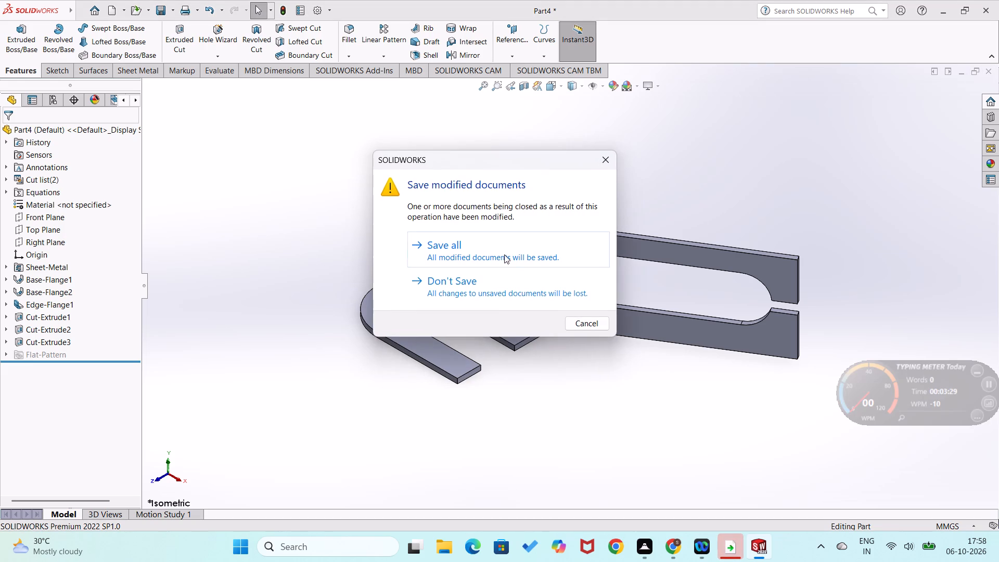
click(499, 293)
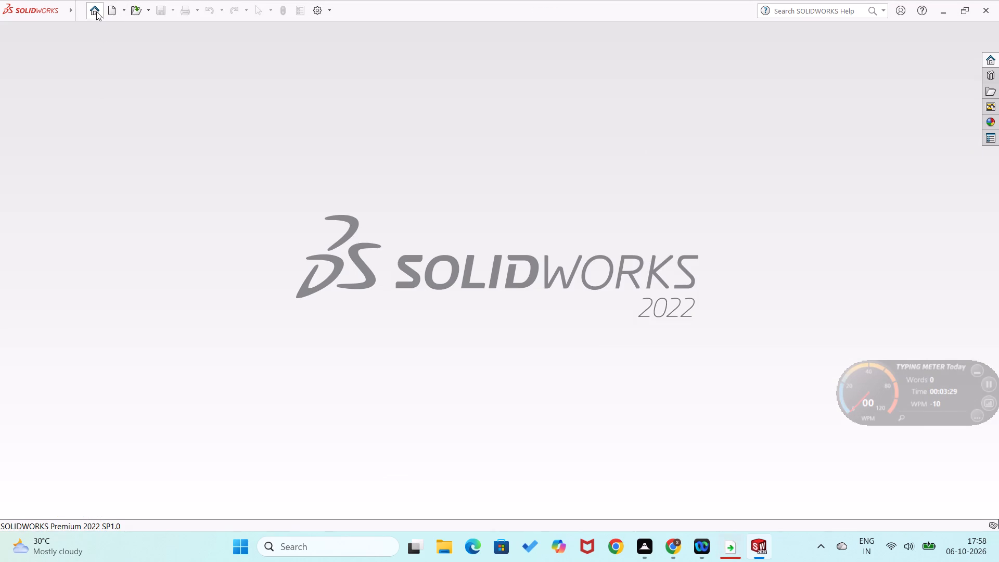
Create a new part document.
click(96, 11)
click(261, 148)
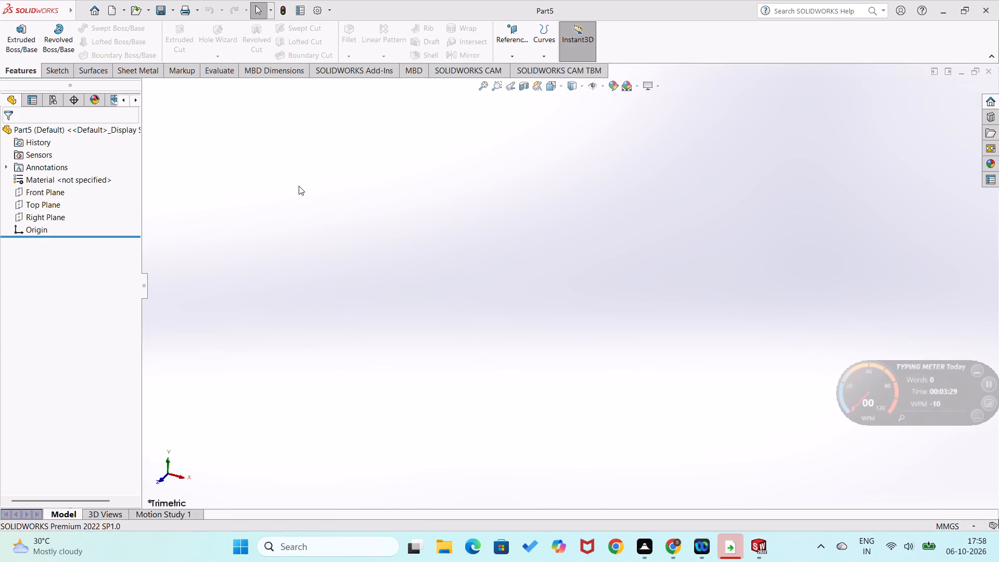
Sketch a corner rectangle about 99 by 78 mm on the Top Plane, starting at the origin.
click(57, 202)
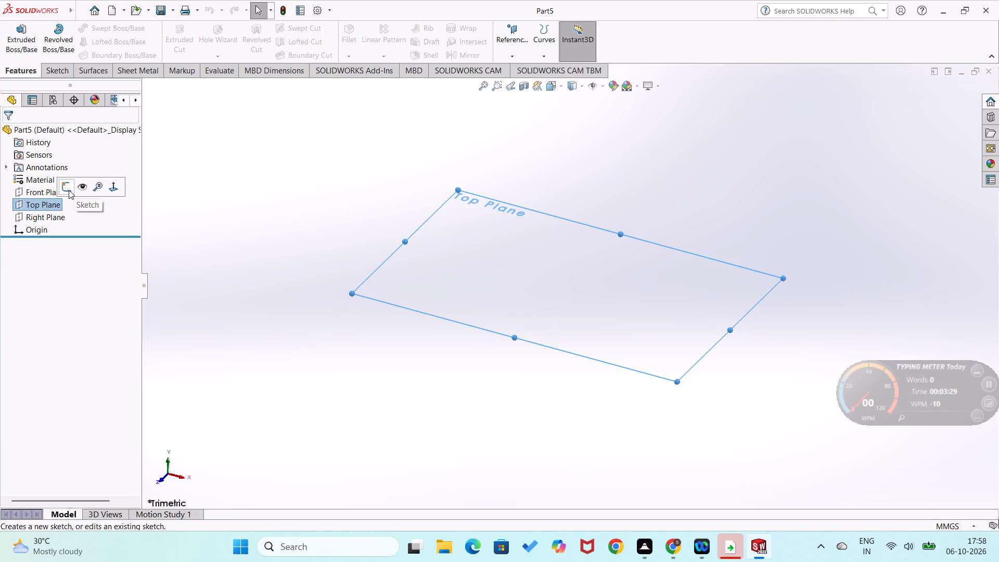
click(69, 190)
right_drag(389, 318, 322, 389)
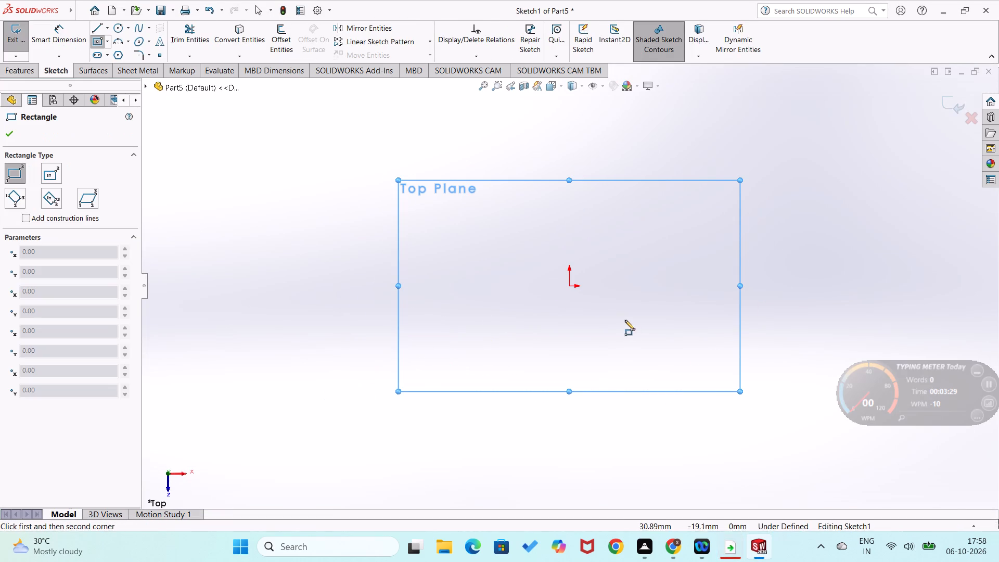
click(571, 287)
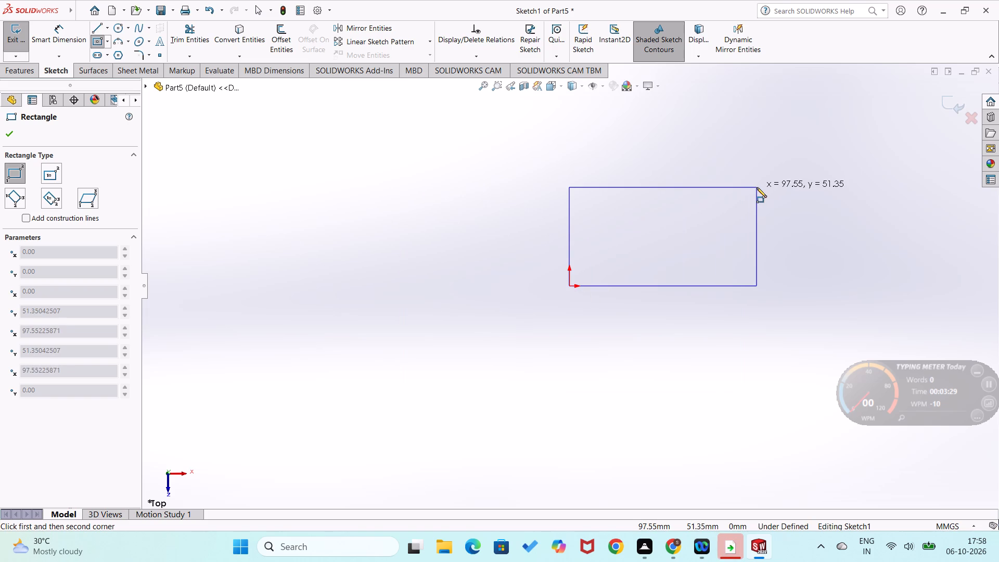
click(760, 136)
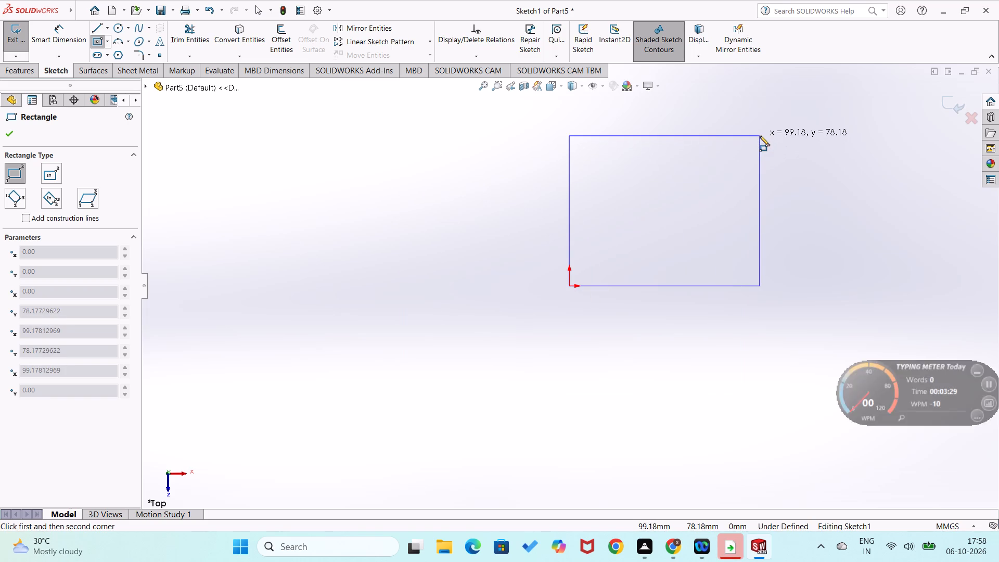
Dimension the rectangle's lower horizontal side and set its length to 25 mm.
right_drag(658, 445, 708, 375)
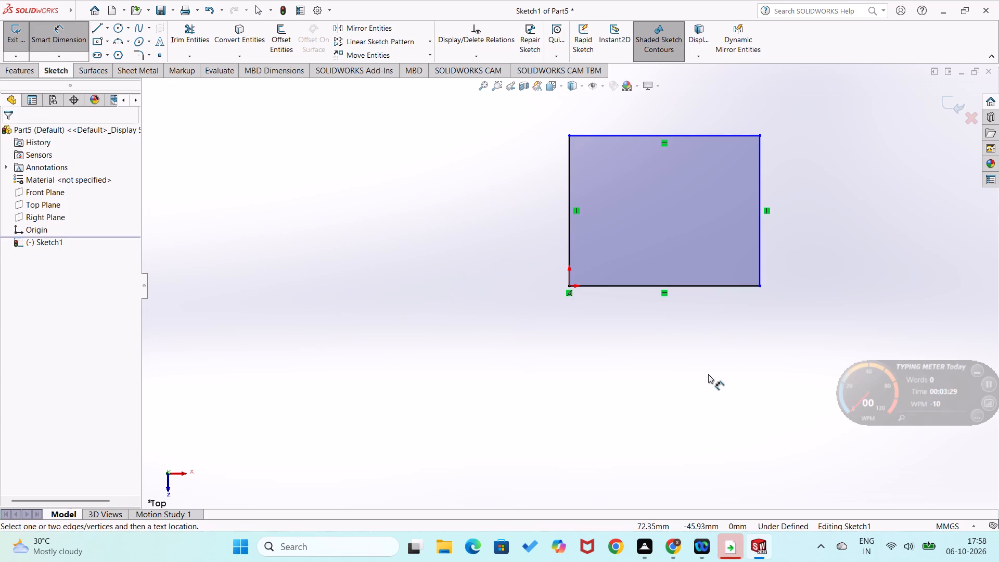
click(716, 286)
click(699, 329)
text(15)
text(+10)
key(Return)
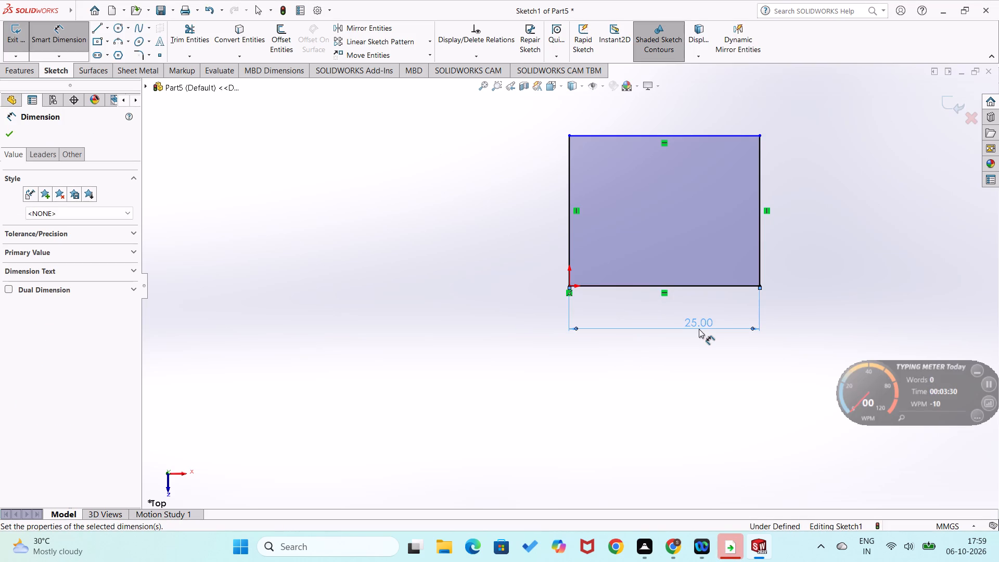
Dimension the rectangle's vertical side opposite the origin and set its length to 40 mm.
click(758, 262)
click(799, 260)
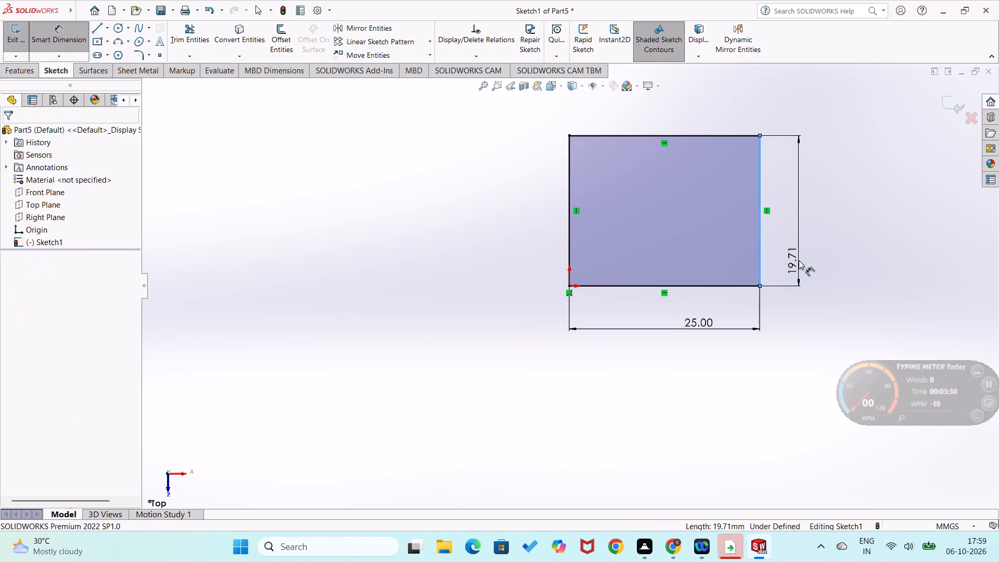
text(40)
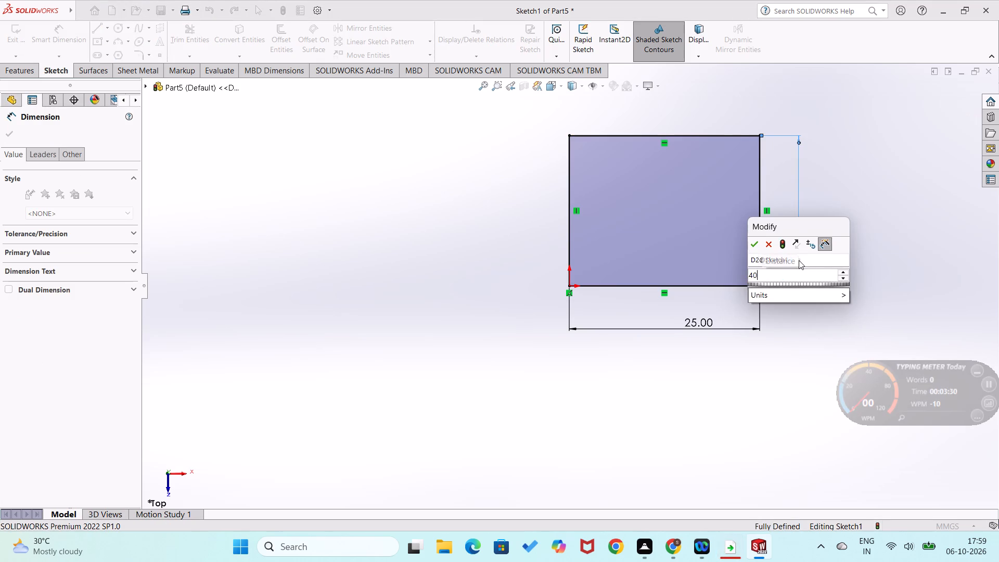
key(Return)
click(420, 358)
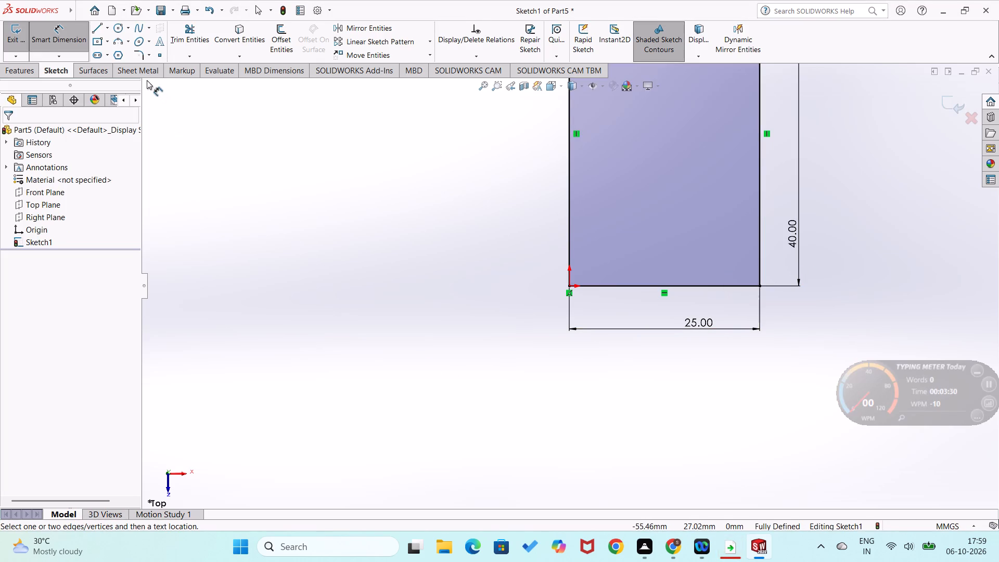
Create a base flange from the 25 by 40 mm rectangle with a thickness of 1 mm.
click(144, 73)
click(17, 40)
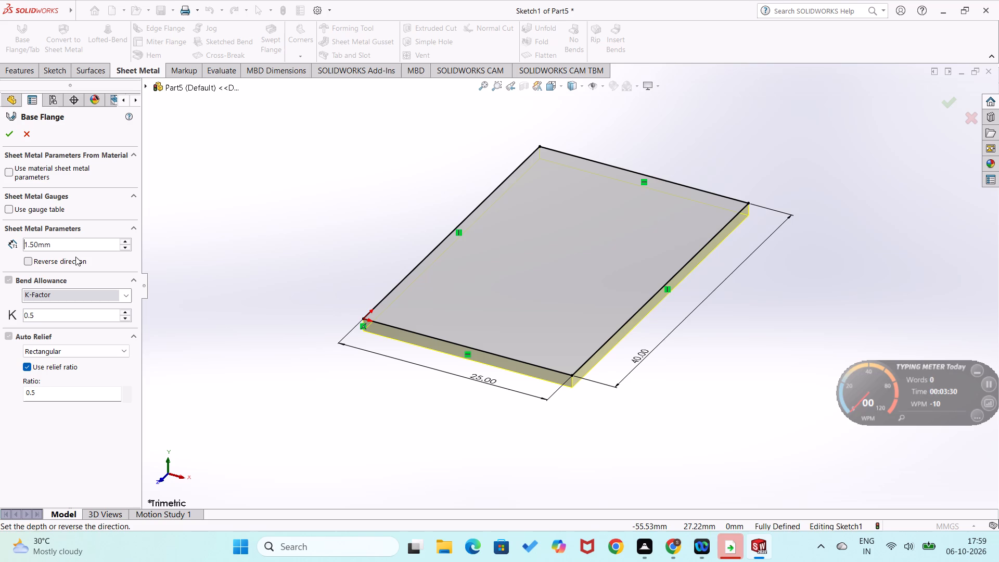
drag(72, 237, 29, 245)
drag(95, 242, 11, 241)
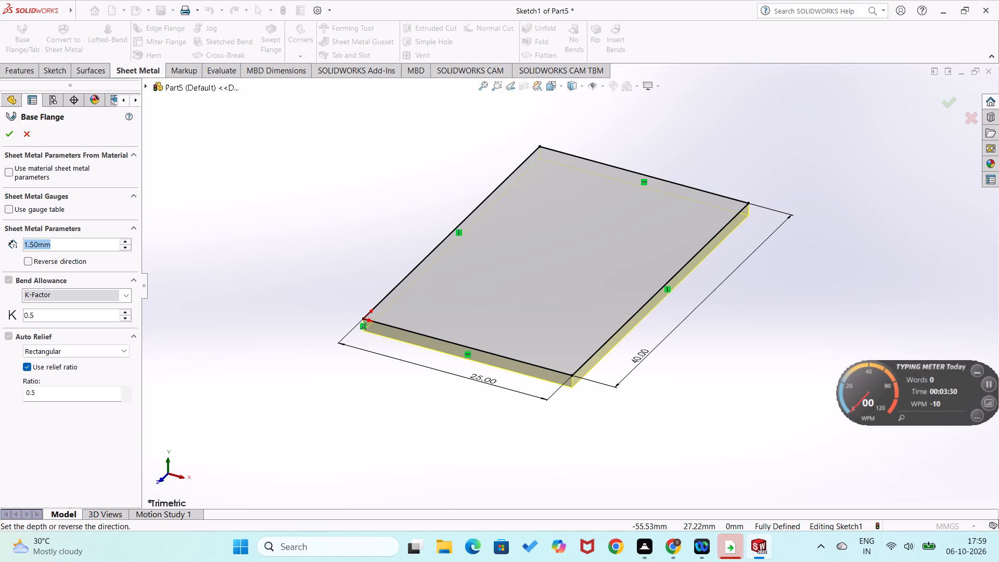
drag(11, 241, 0, 241)
key(1)
key(Return)
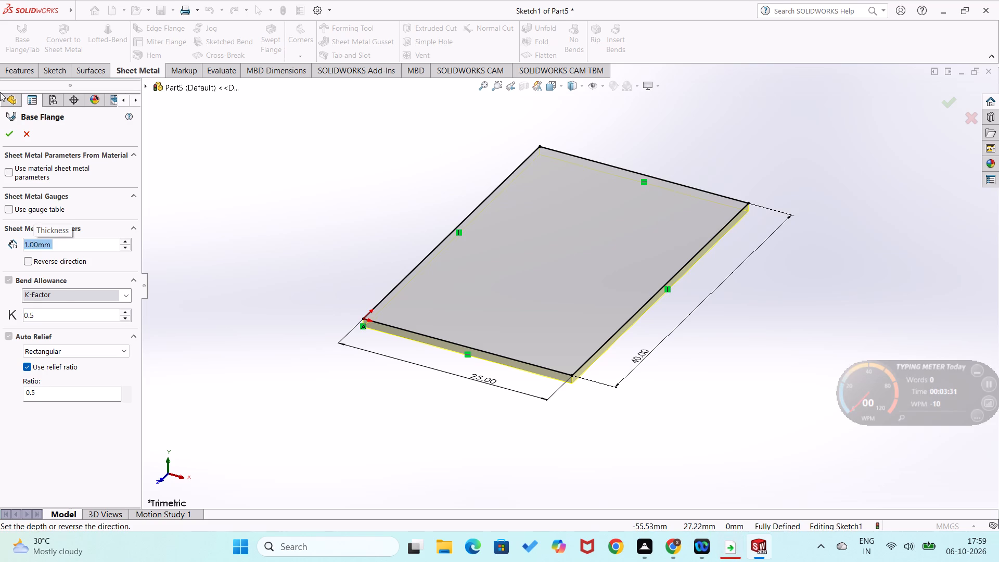
click(13, 140)
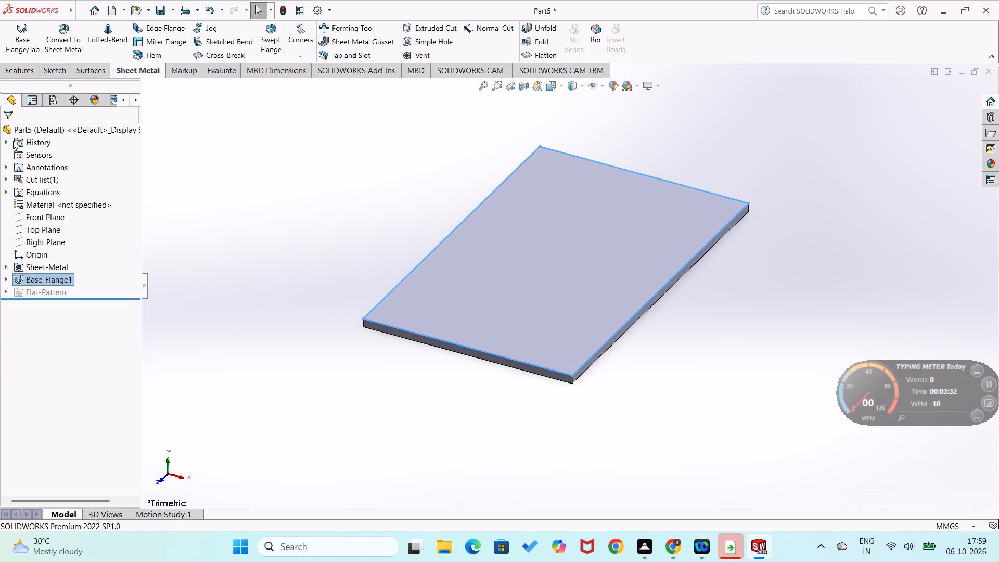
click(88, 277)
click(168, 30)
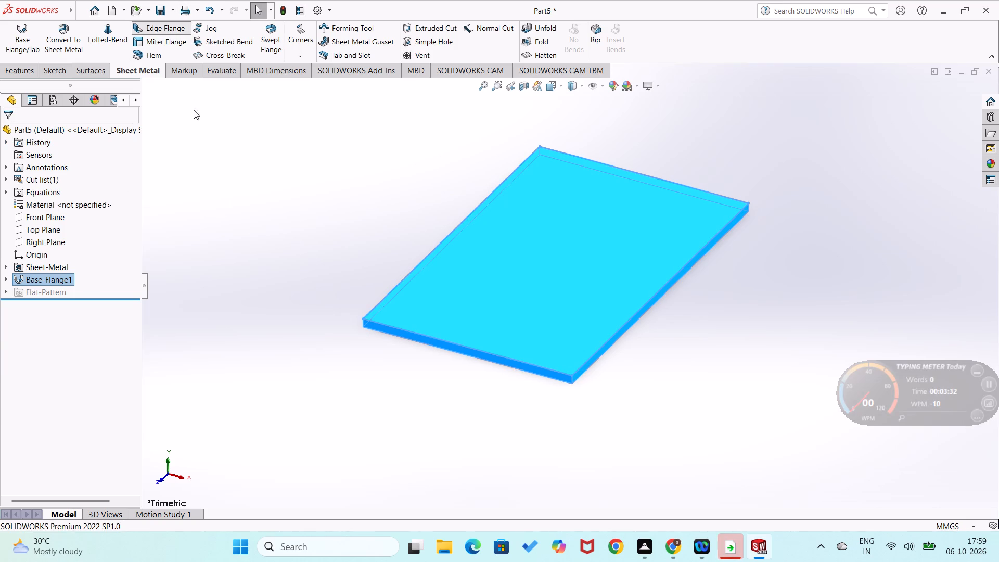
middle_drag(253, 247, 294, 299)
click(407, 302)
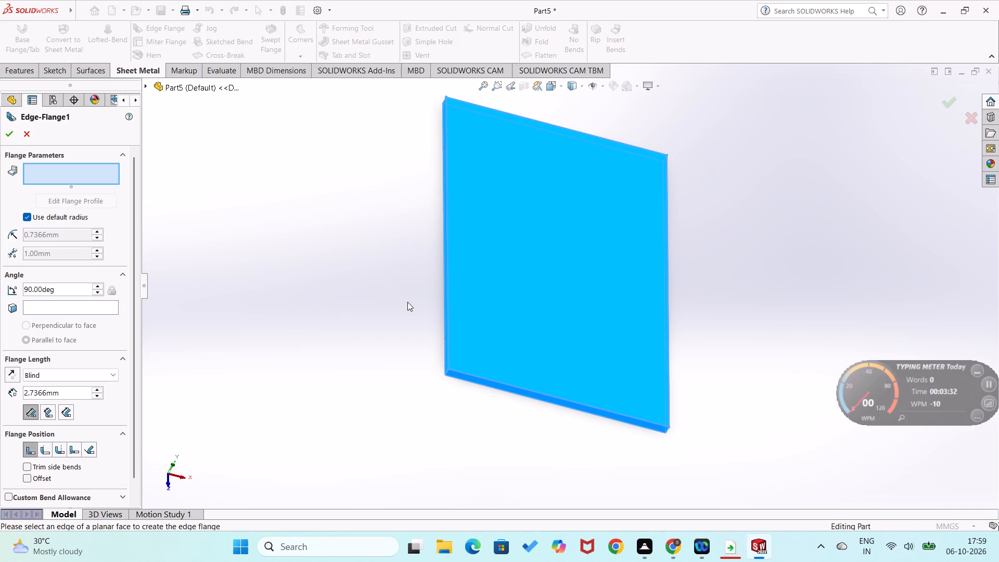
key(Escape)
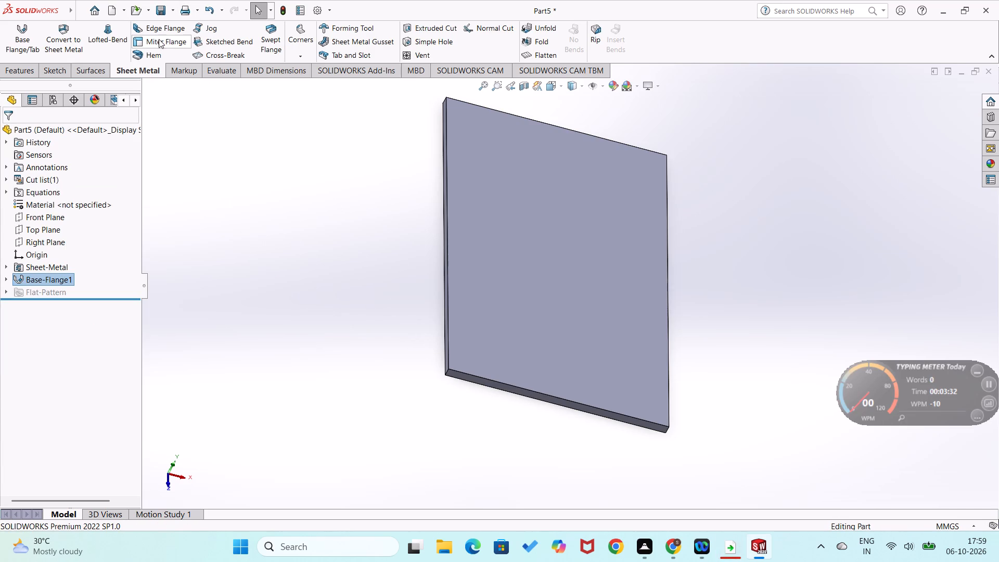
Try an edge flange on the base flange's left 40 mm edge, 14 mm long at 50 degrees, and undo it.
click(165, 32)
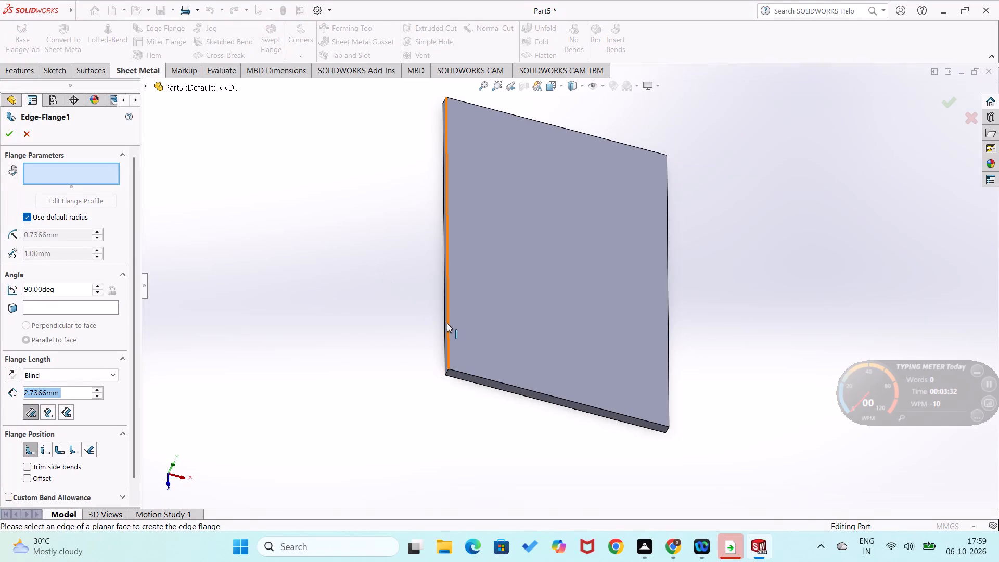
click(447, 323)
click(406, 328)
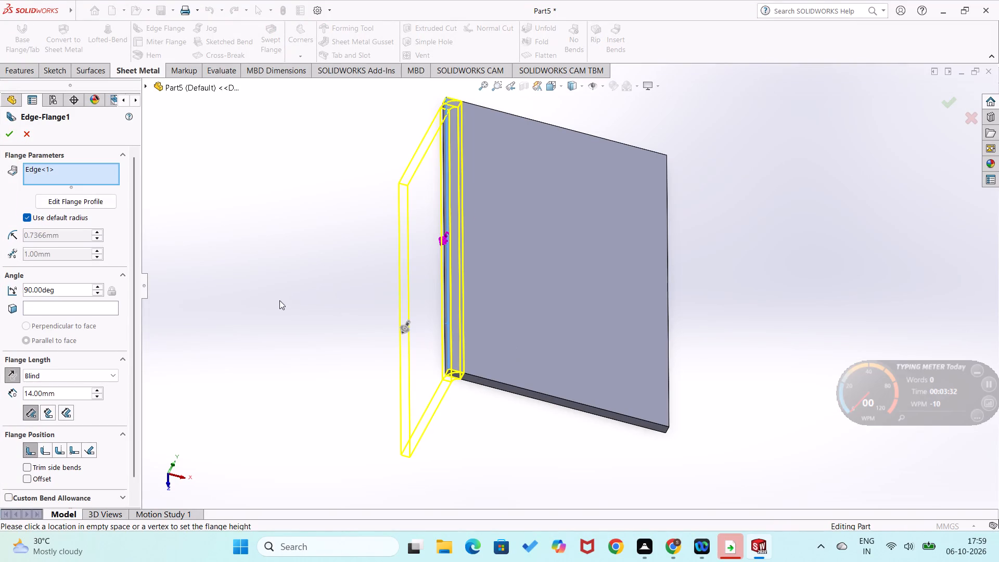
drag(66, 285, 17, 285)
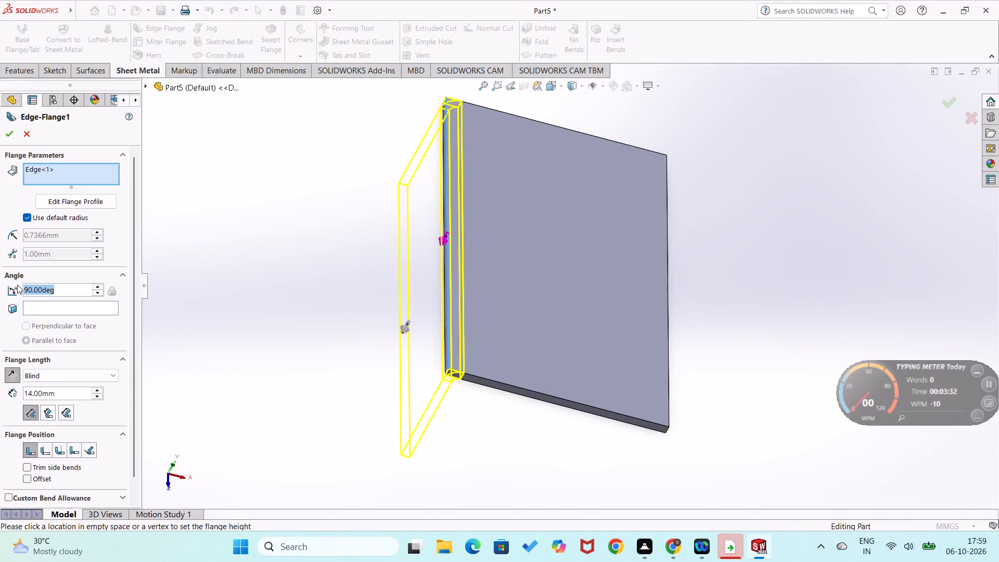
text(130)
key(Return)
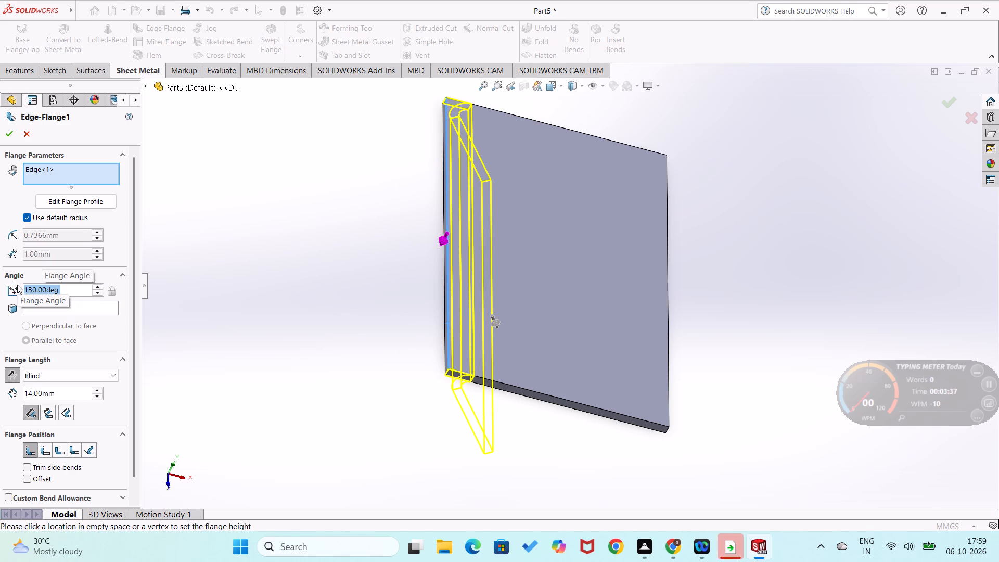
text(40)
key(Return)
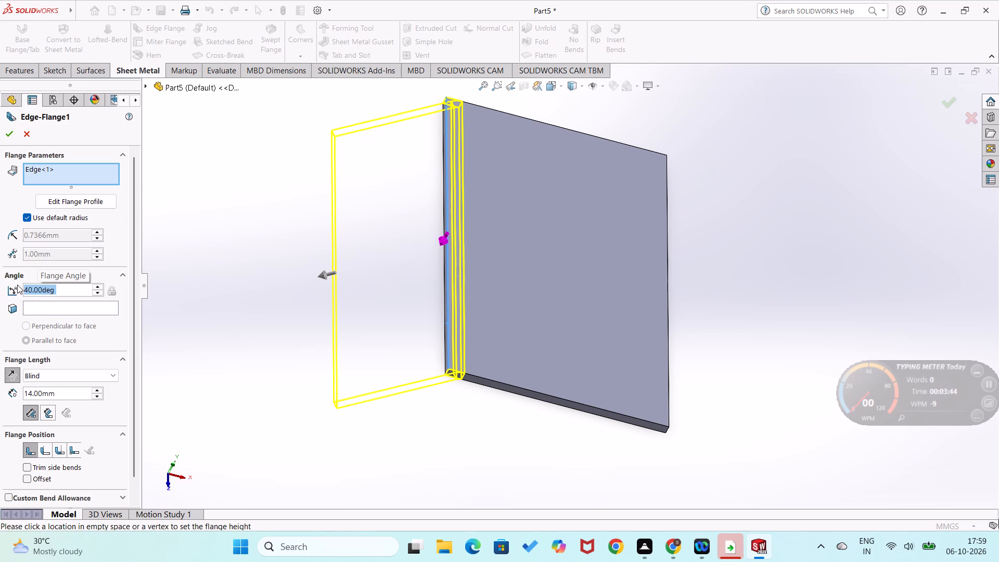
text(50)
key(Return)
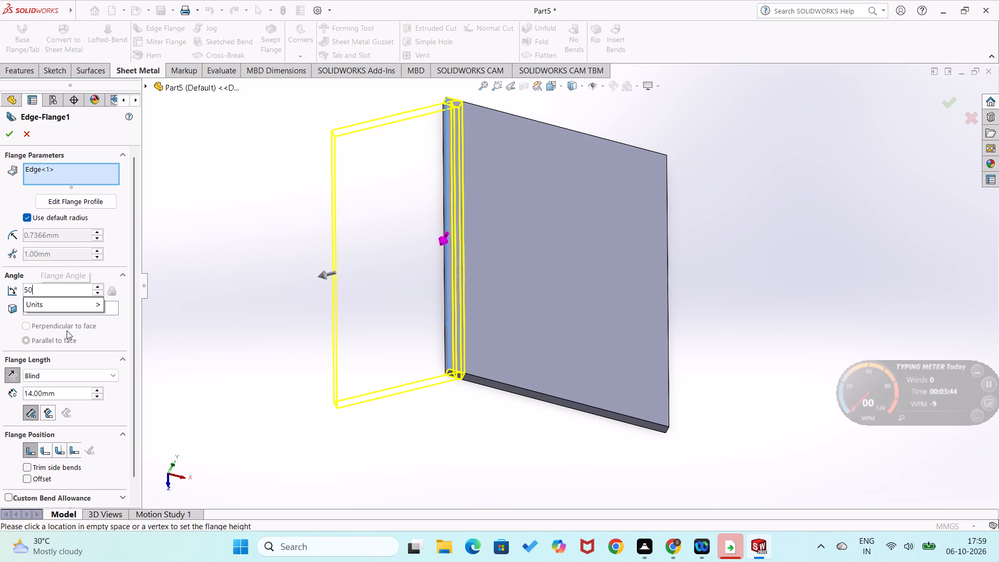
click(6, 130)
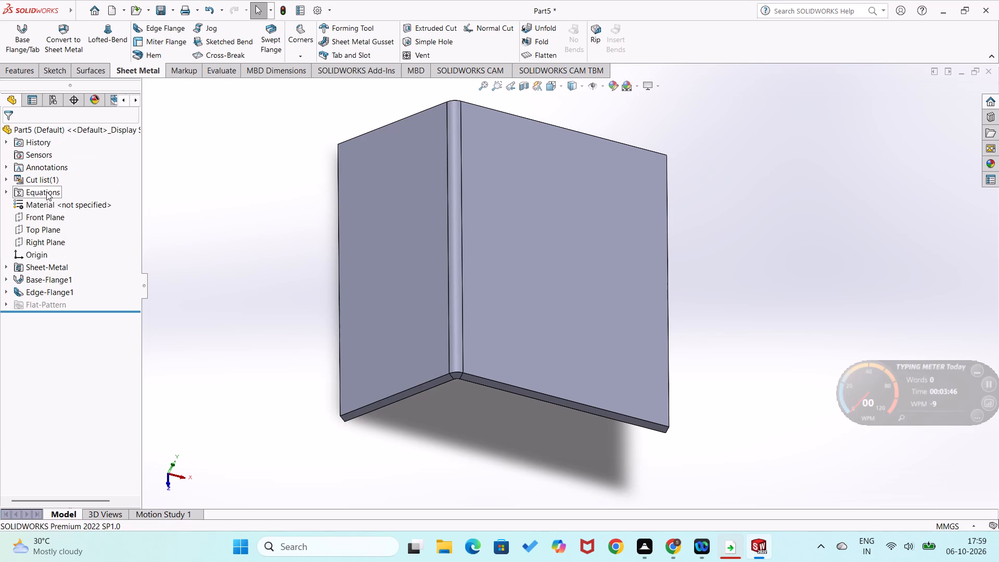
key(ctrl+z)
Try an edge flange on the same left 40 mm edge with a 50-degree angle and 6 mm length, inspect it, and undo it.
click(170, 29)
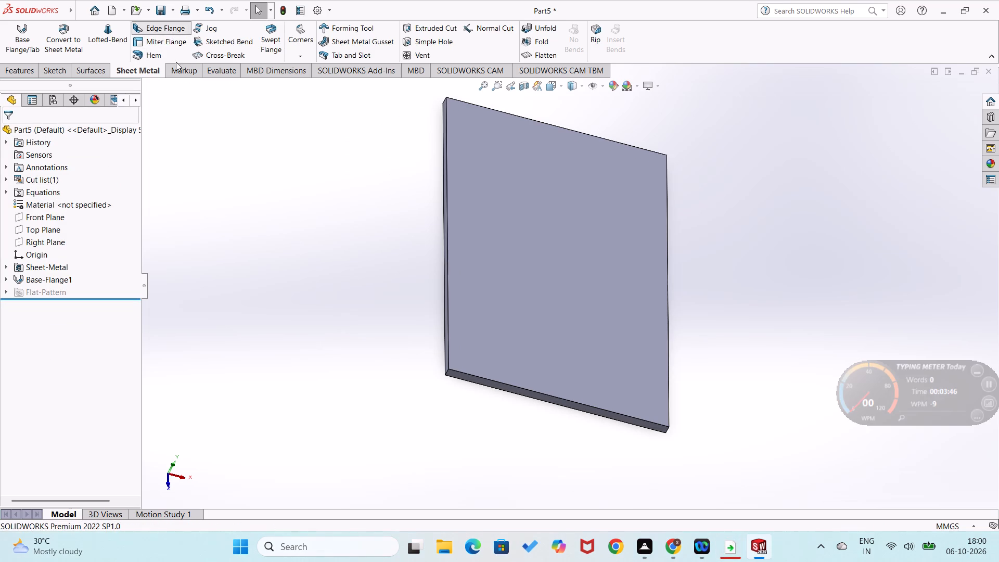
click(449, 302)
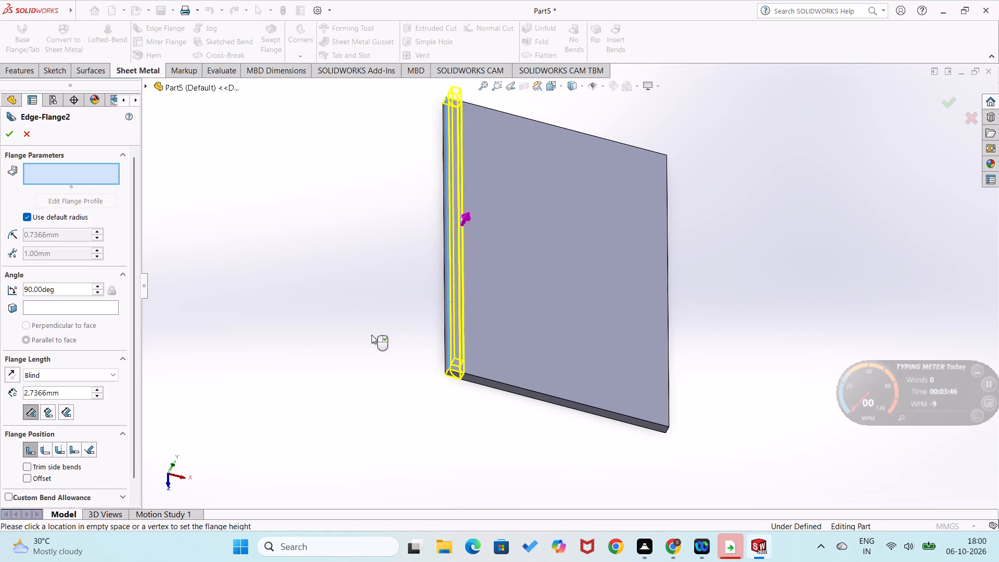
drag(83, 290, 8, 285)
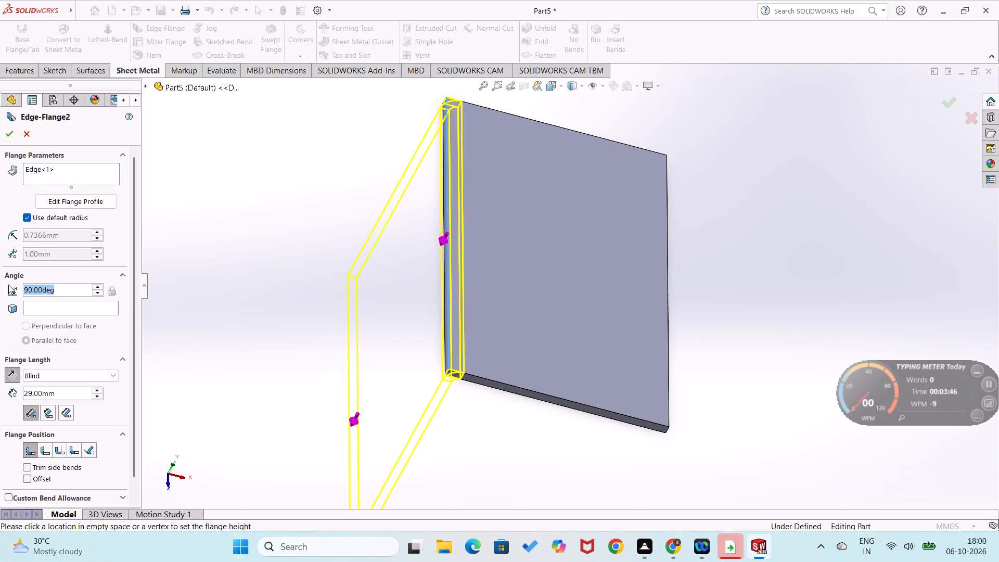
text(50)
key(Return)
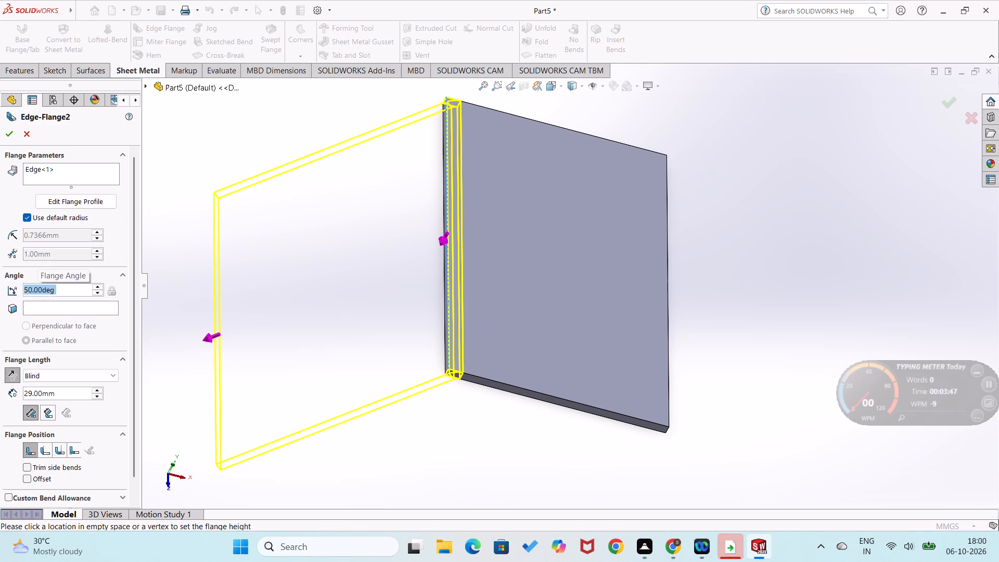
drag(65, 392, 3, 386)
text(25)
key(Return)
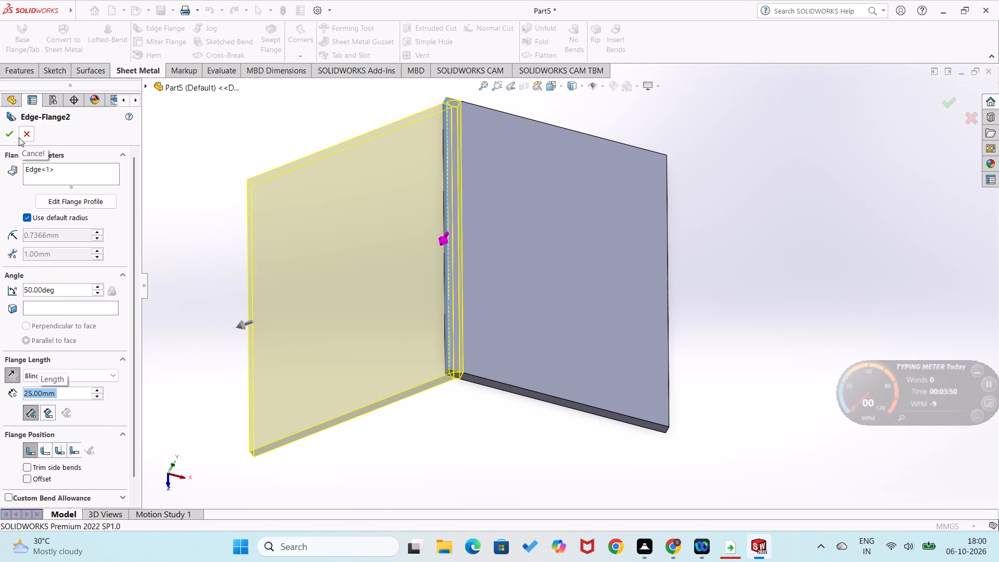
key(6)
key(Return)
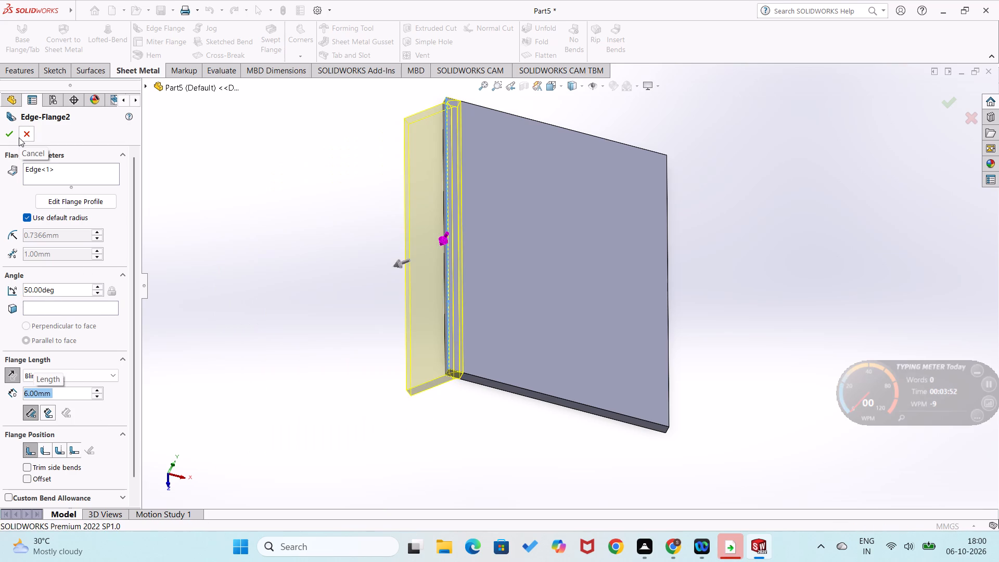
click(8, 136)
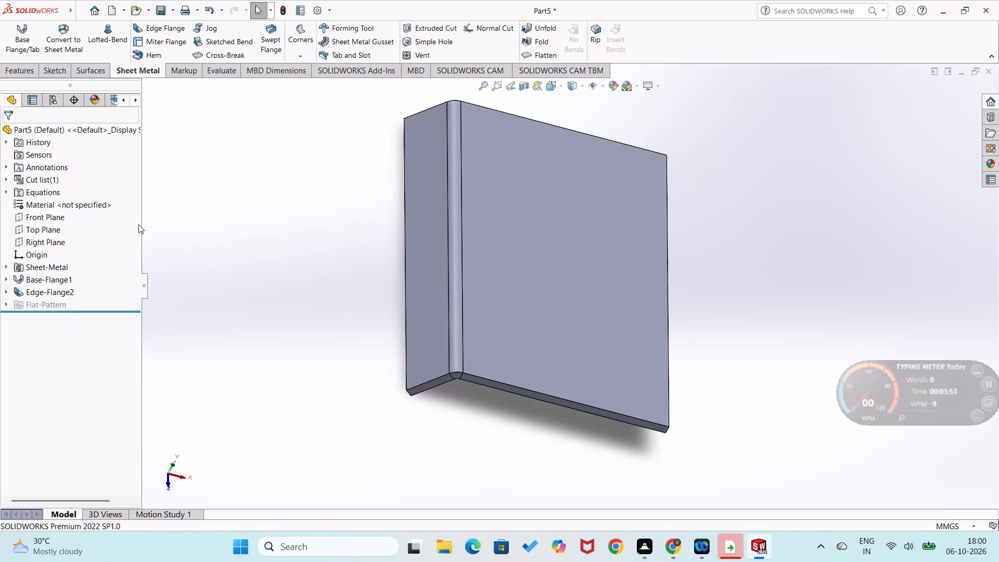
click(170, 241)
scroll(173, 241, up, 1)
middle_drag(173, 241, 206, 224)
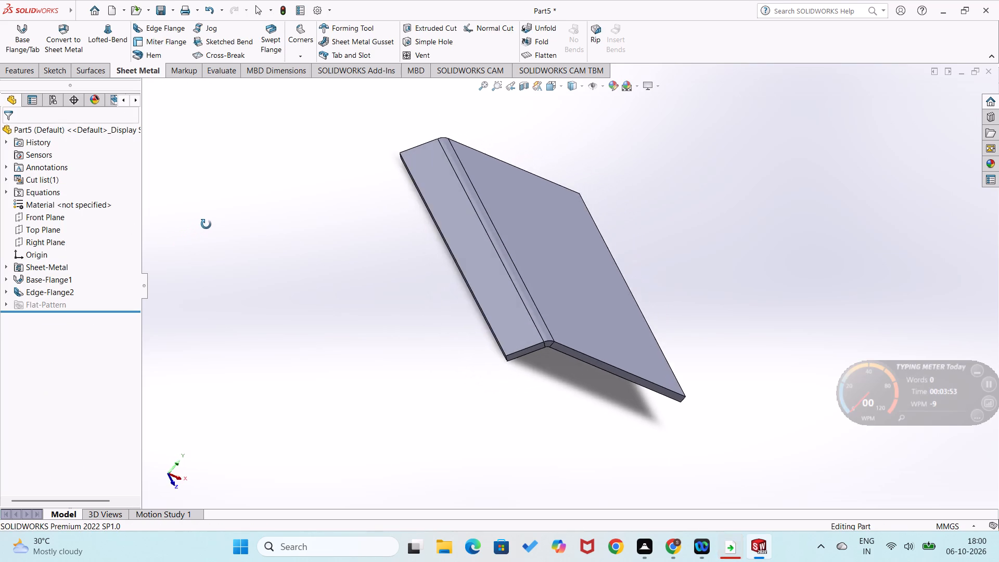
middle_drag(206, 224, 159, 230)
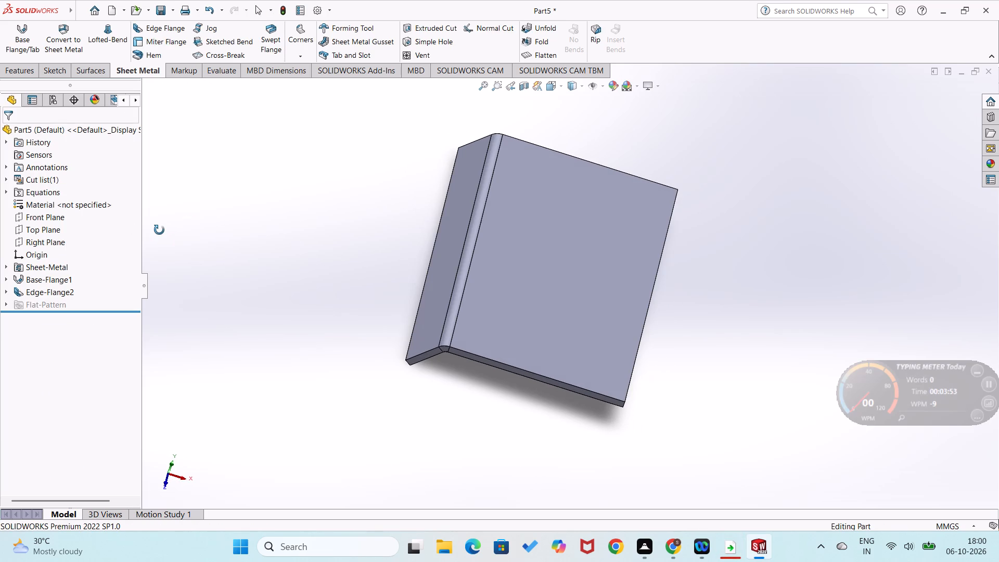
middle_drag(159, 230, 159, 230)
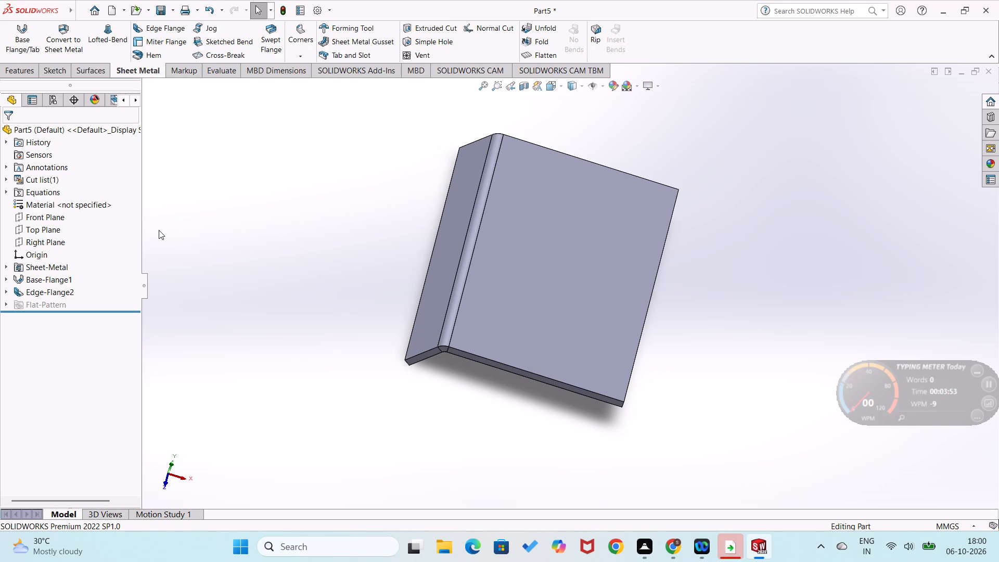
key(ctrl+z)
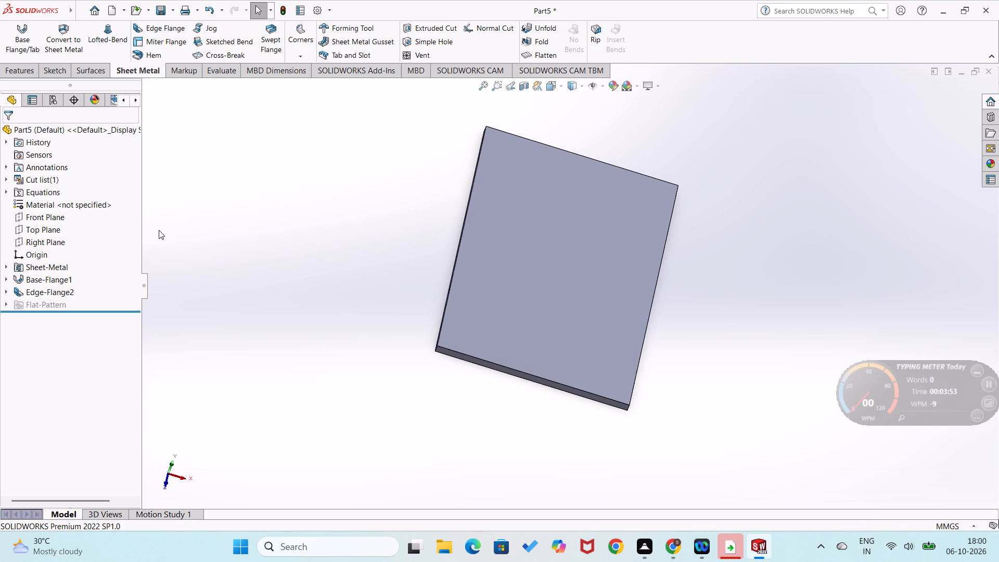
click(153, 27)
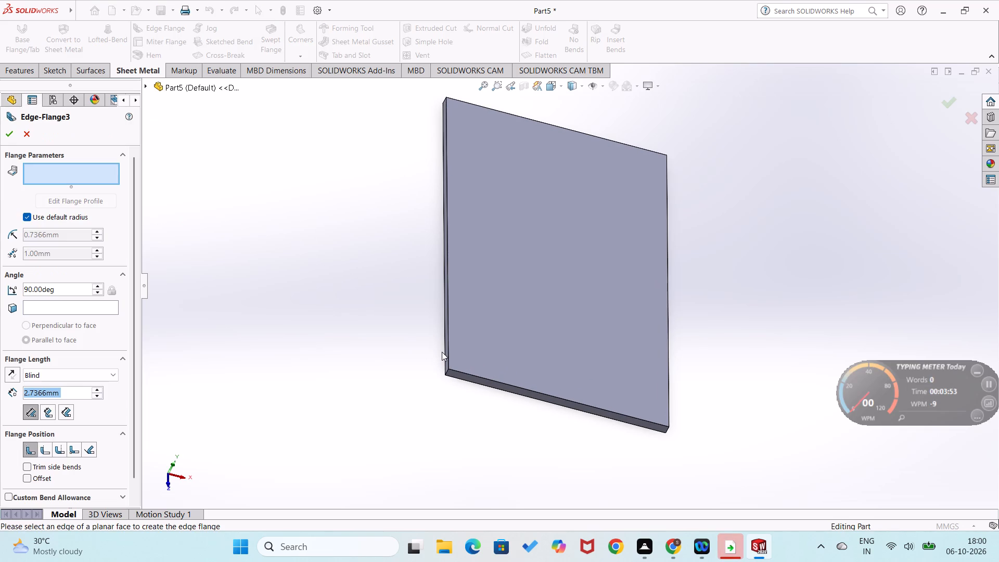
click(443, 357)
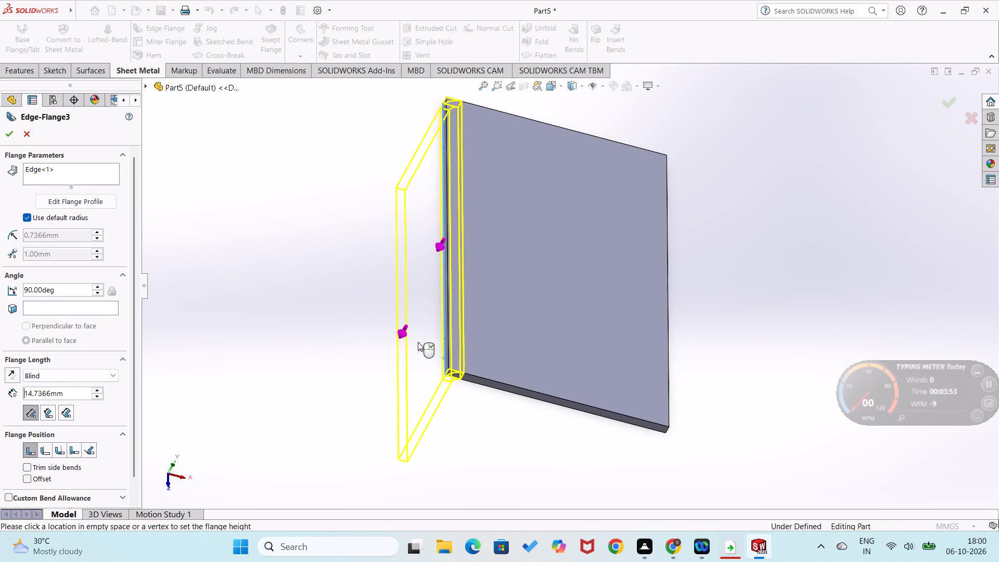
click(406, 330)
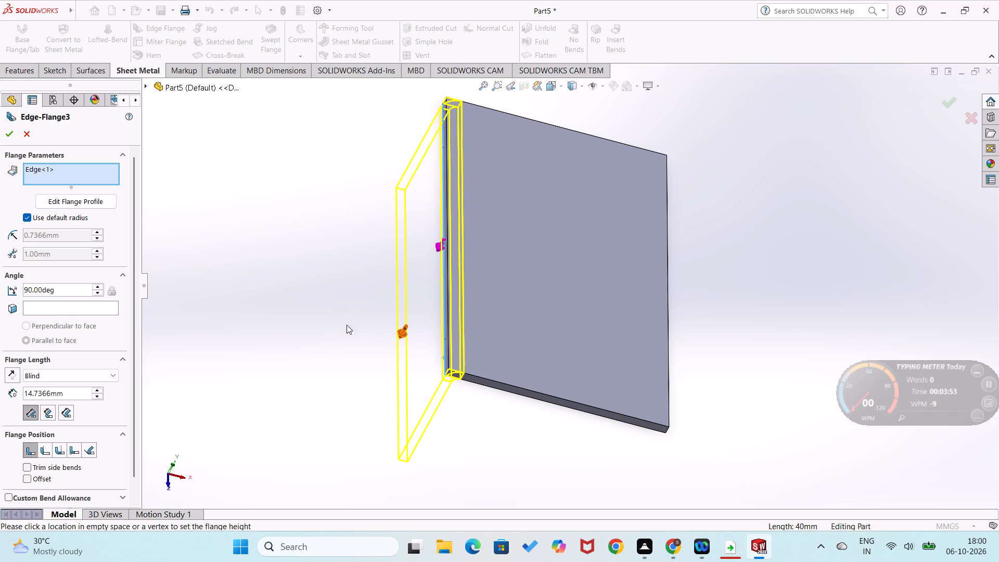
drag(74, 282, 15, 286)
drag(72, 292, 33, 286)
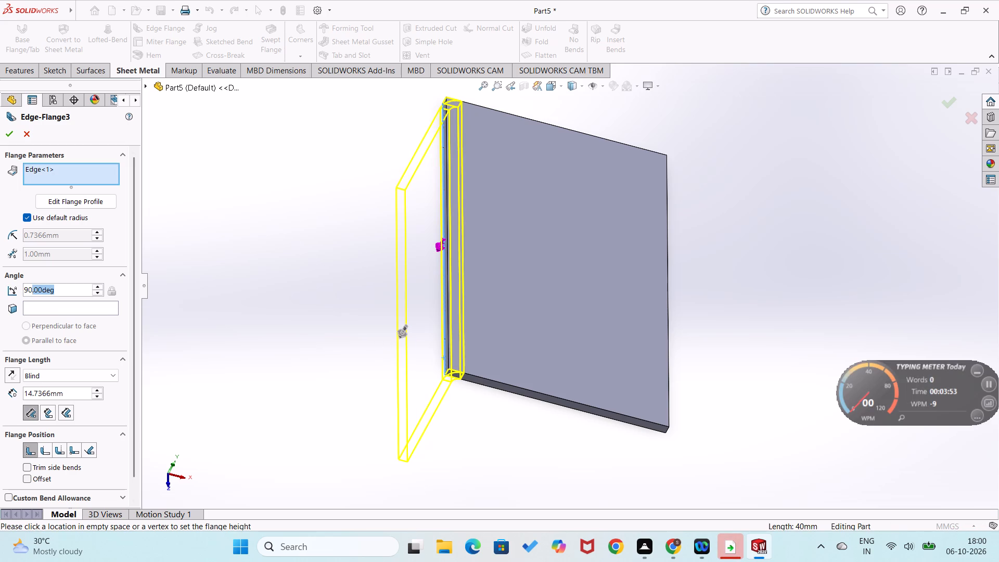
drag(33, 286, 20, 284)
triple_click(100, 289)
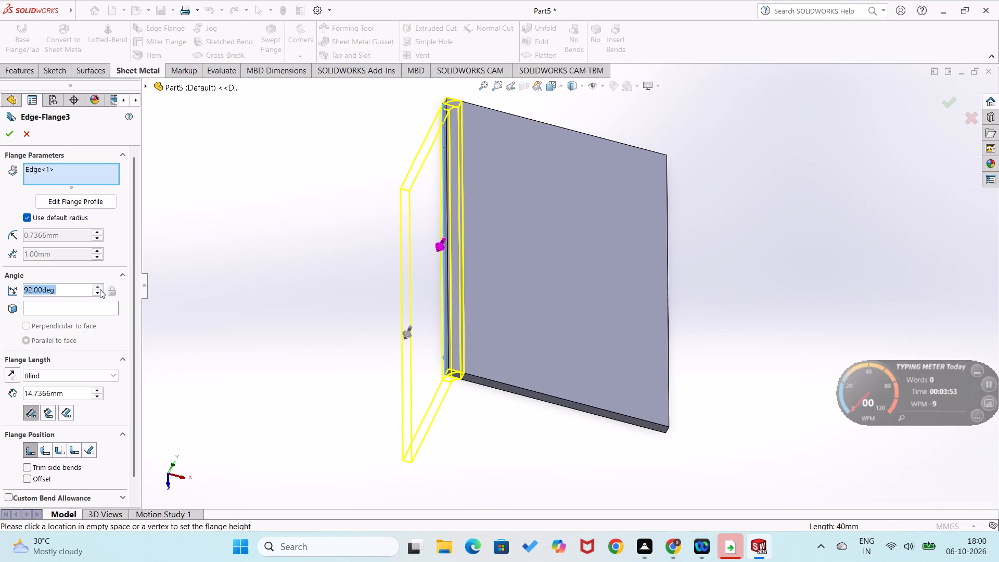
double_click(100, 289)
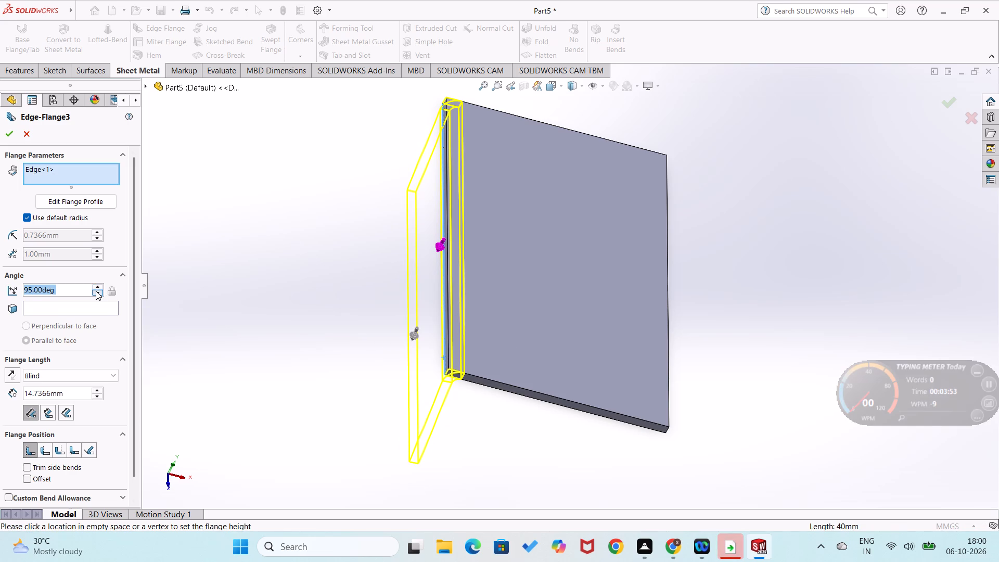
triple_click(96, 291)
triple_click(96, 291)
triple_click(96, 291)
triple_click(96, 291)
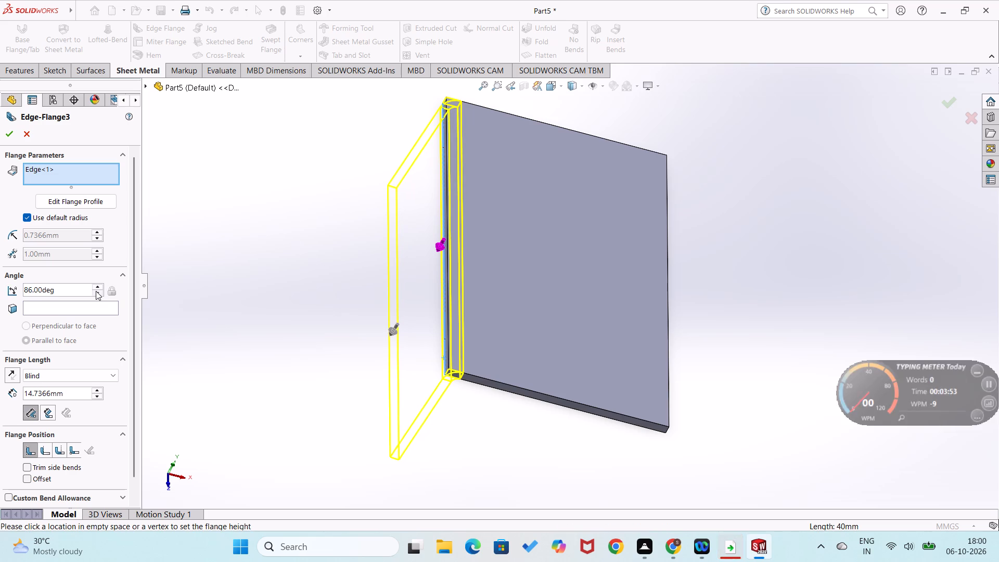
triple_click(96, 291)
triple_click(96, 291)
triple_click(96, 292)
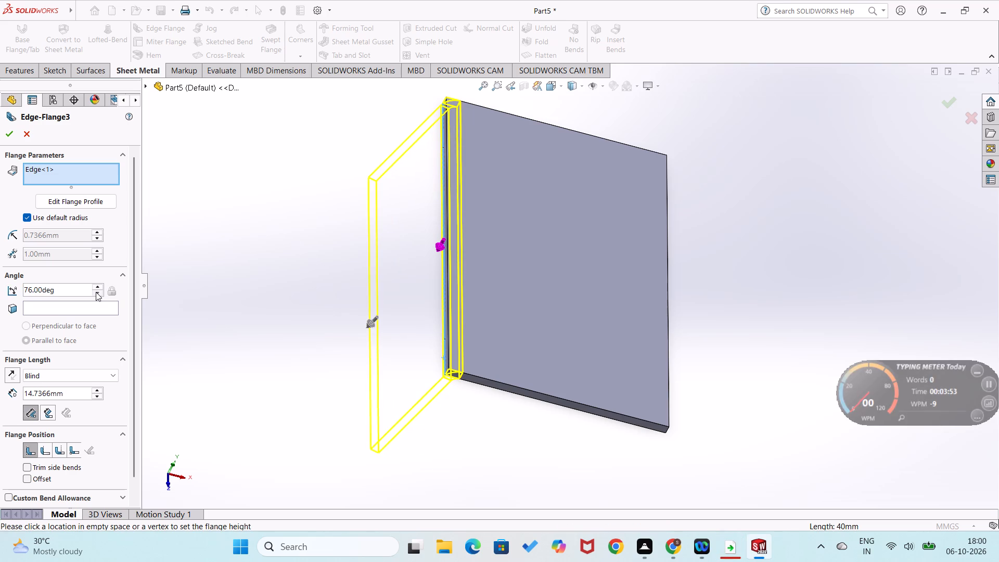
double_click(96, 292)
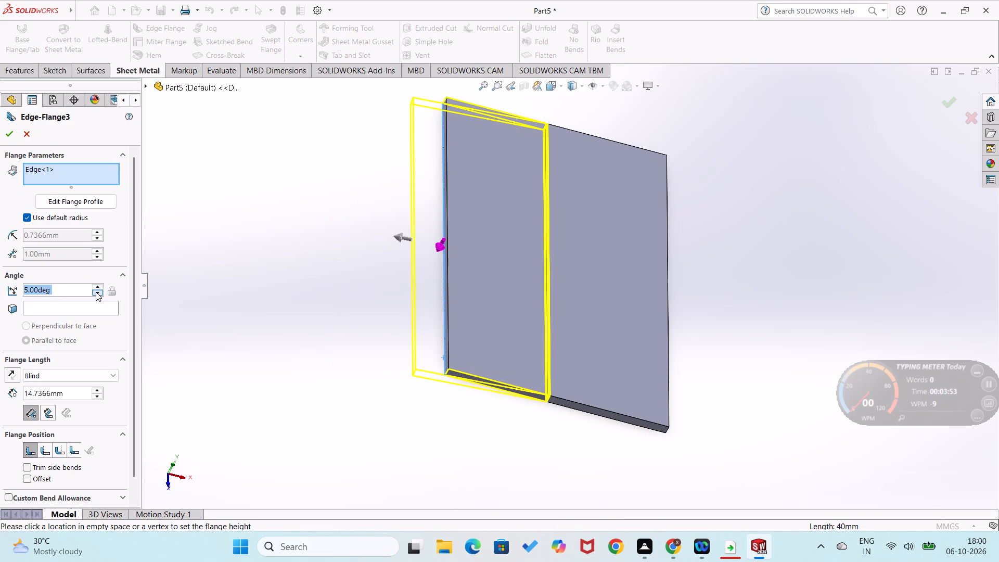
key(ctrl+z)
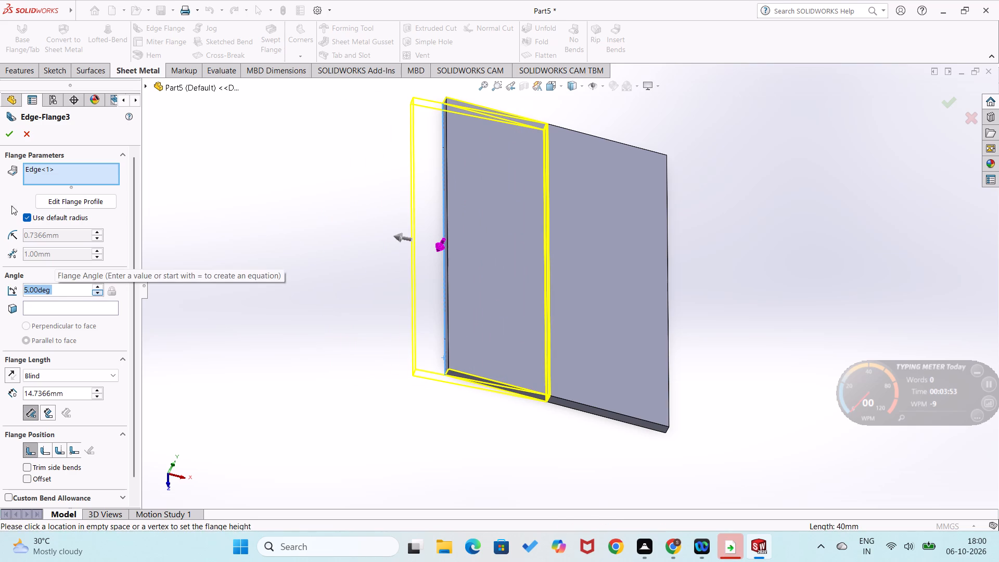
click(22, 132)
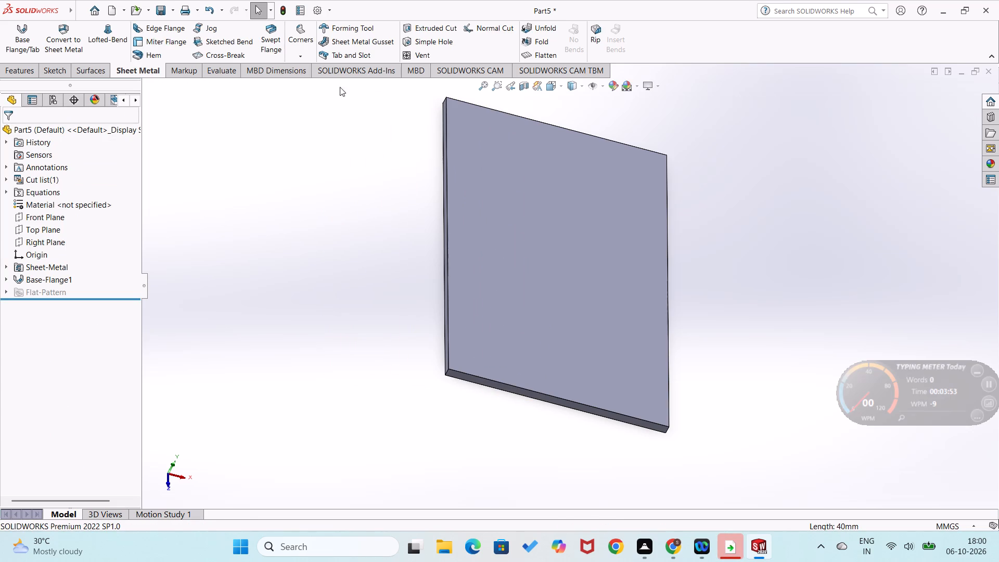
Create an edge flange on the base flange's right 40 mm edge with a 50-degree angle and a 6 mm length.
click(146, 22)
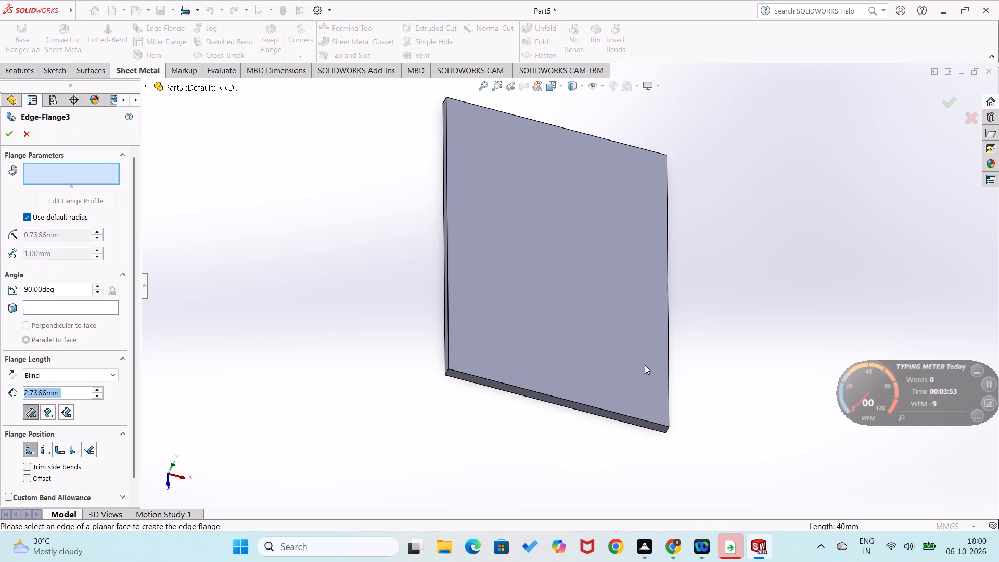
middle_drag(645, 365, 611, 362)
click(630, 373)
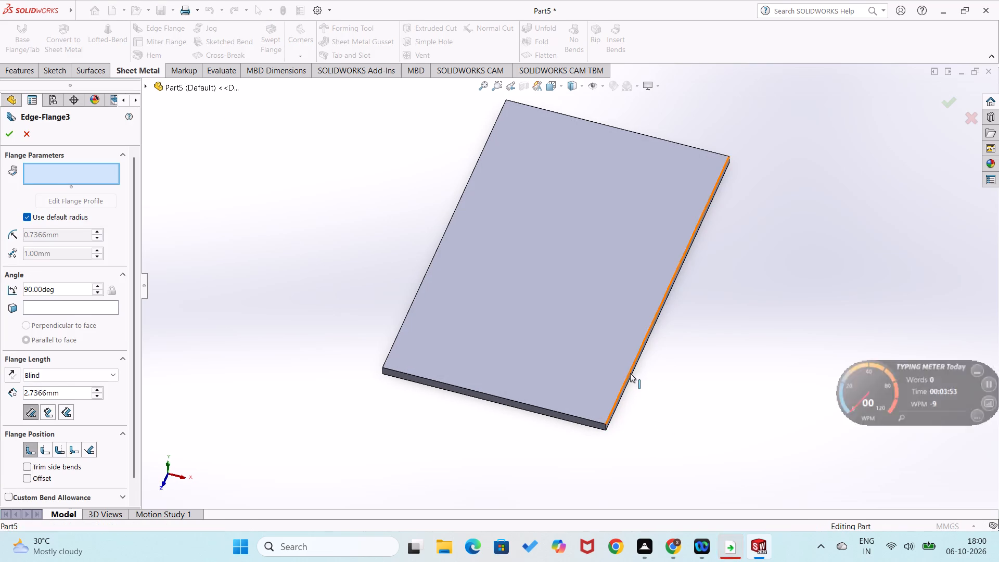
click(679, 399)
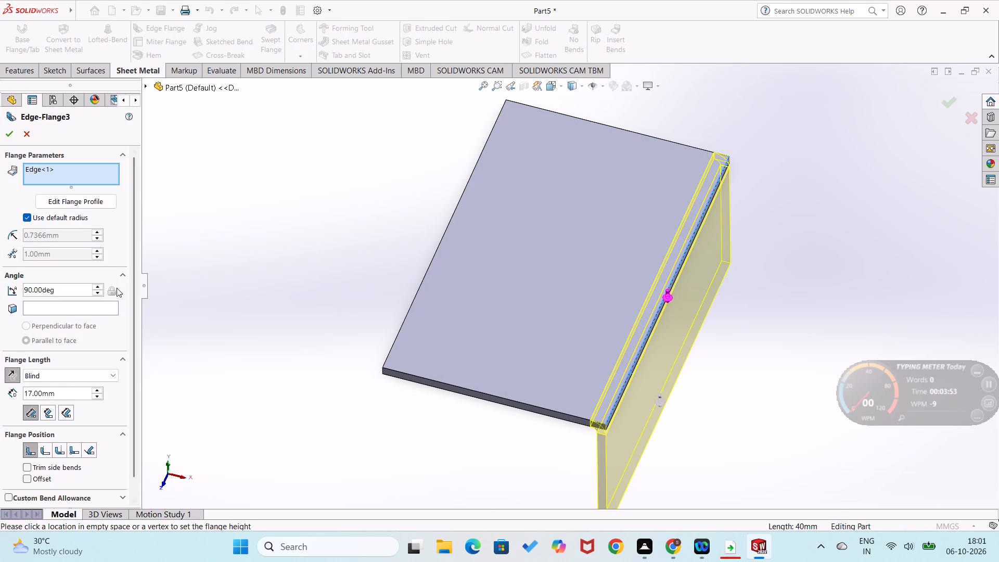
drag(88, 289, 16, 288)
text(50)
key(Return)
drag(60, 399, 14, 391)
text(25)
key(Return)
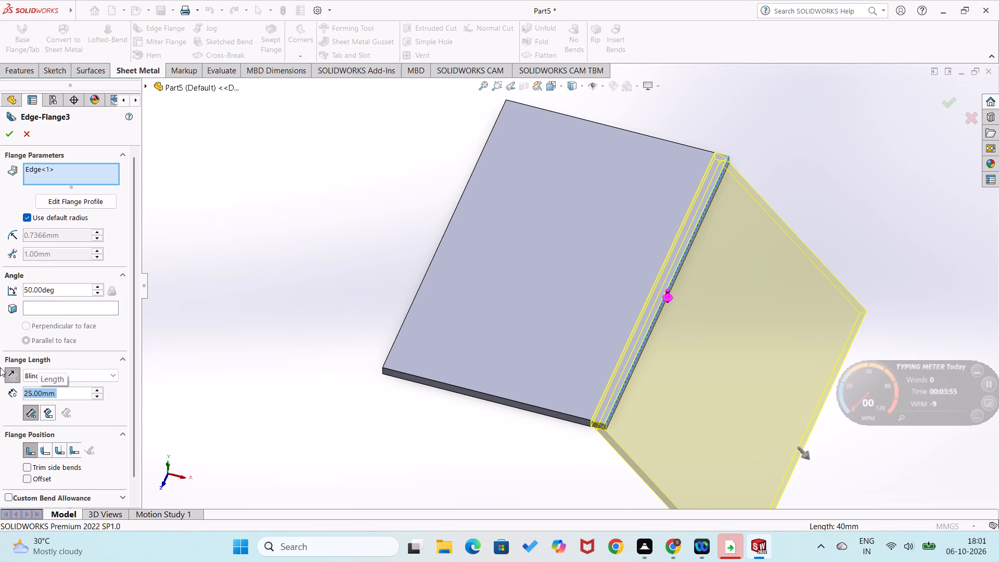
key(6)
key(Return)
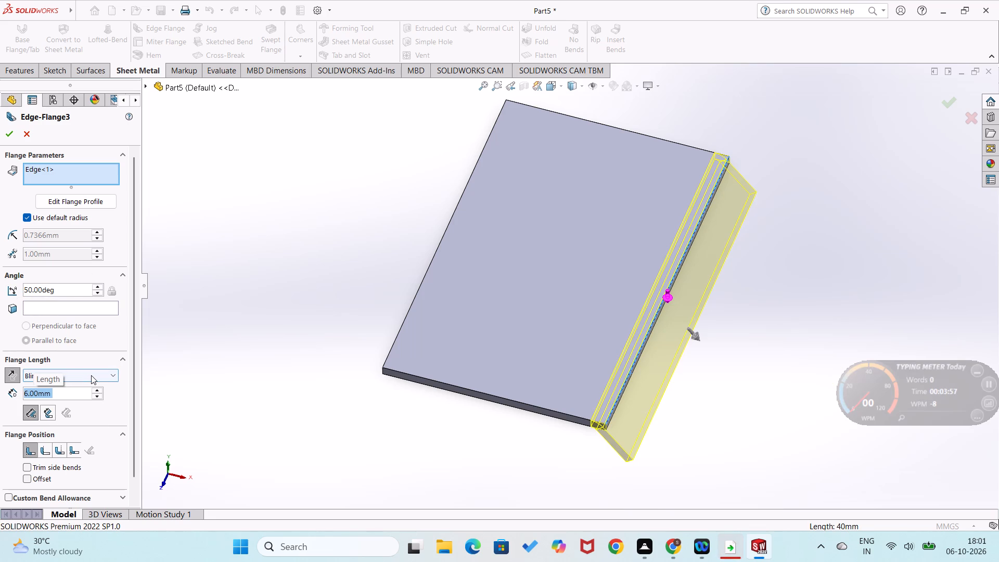
click(13, 136)
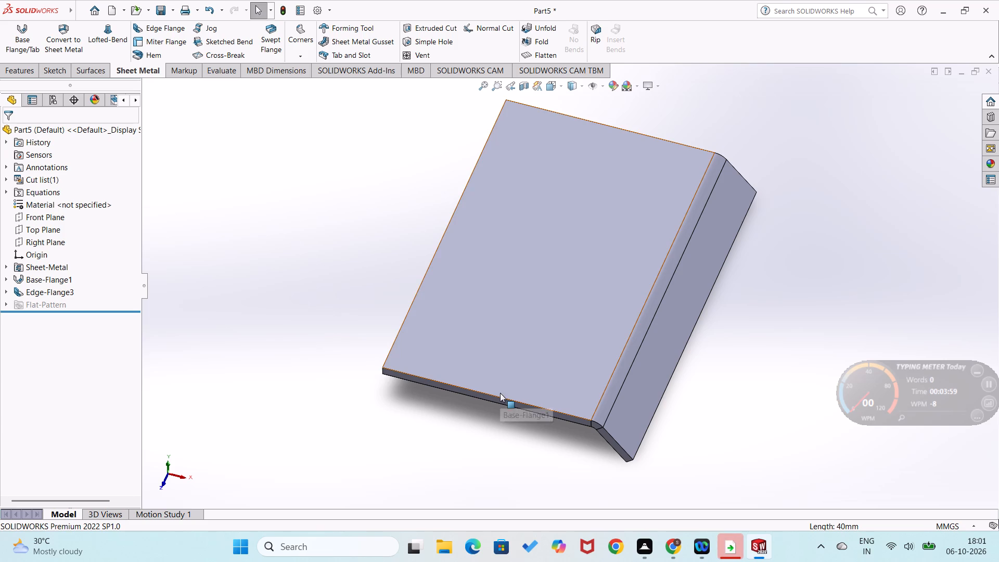
Start an edge flange on the lower outer 40 mm edge of the sloped flange with a 13 mm length.
scroll(517, 386, up, 2)
middle_drag(523, 379, 530, 300)
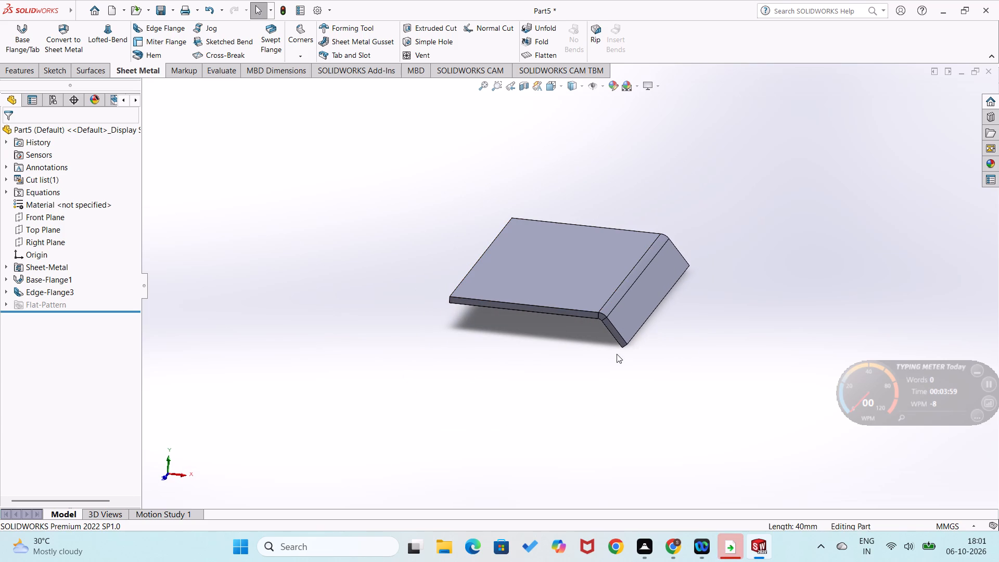
click(169, 33)
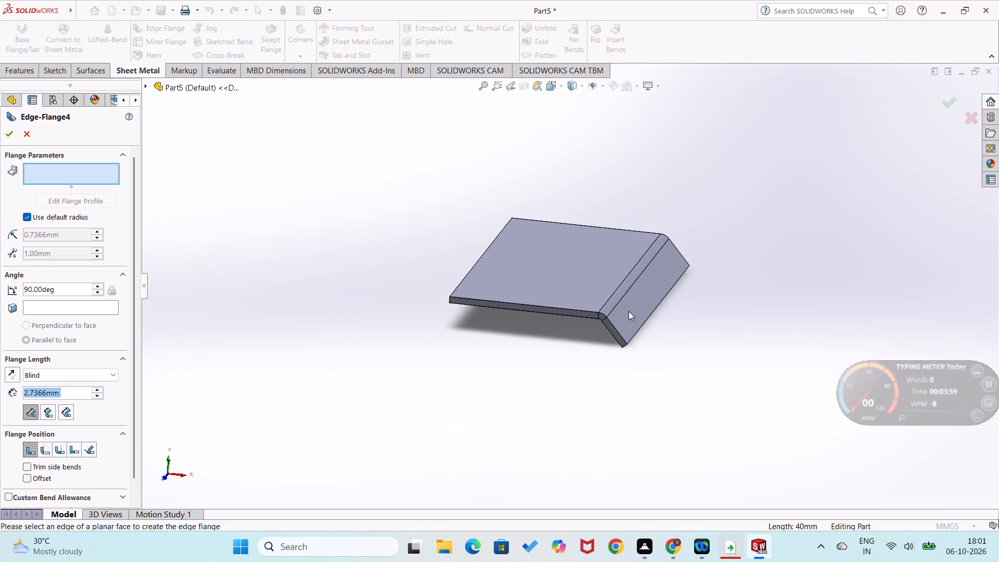
click(640, 329)
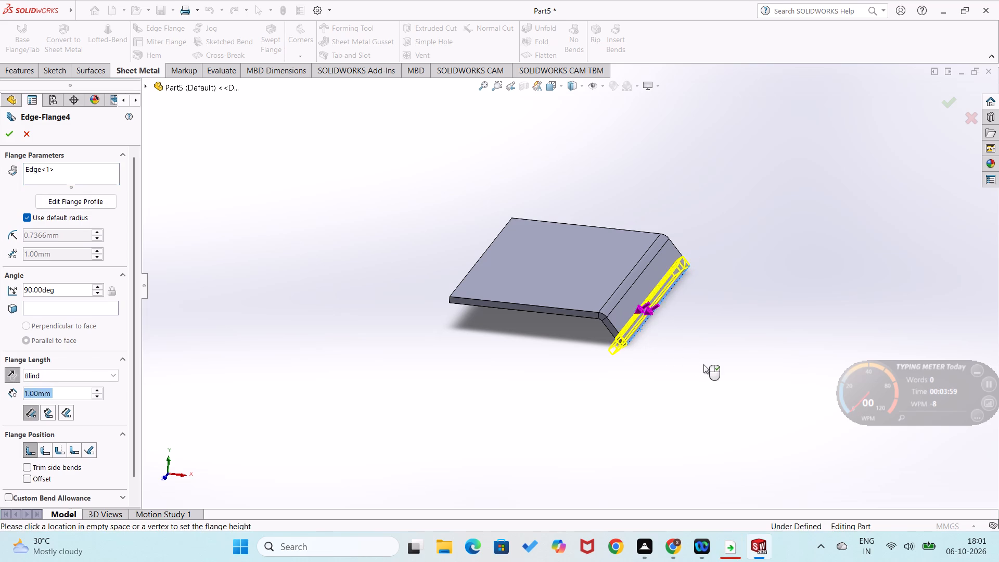
click(789, 350)
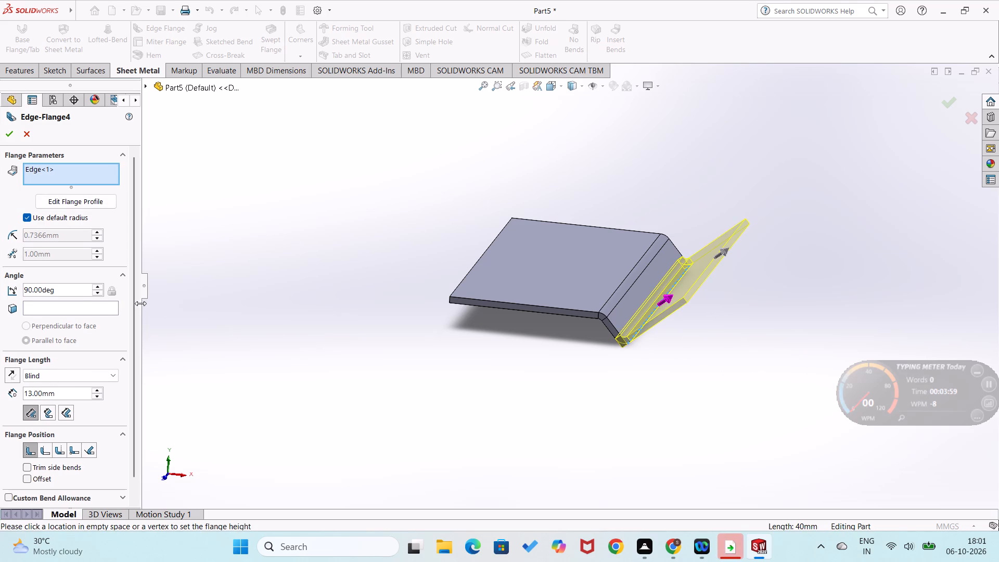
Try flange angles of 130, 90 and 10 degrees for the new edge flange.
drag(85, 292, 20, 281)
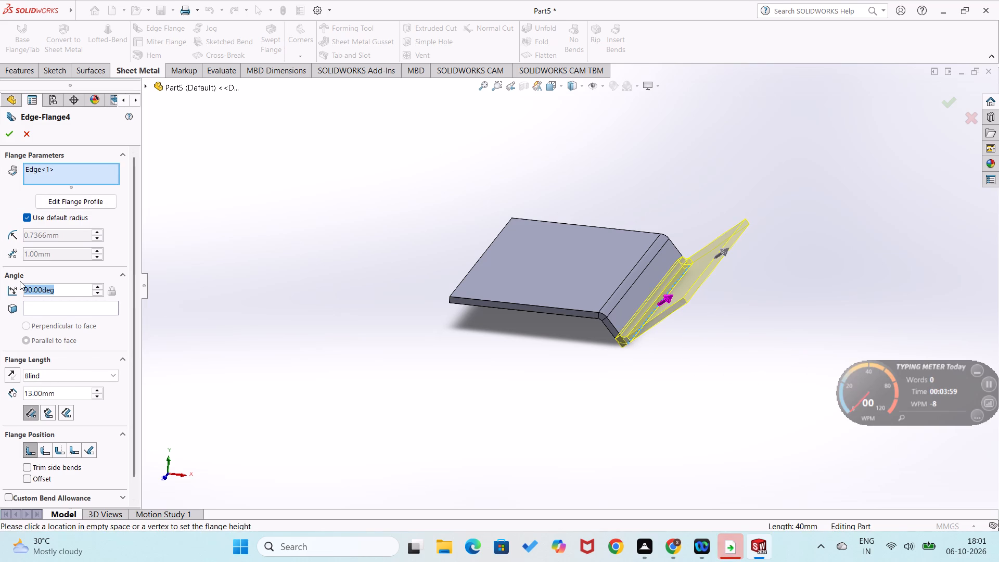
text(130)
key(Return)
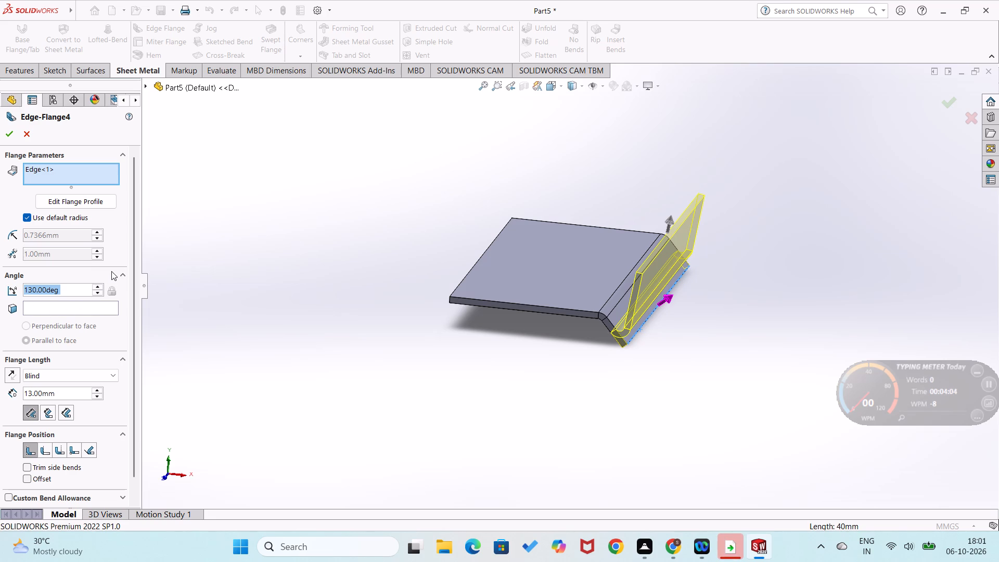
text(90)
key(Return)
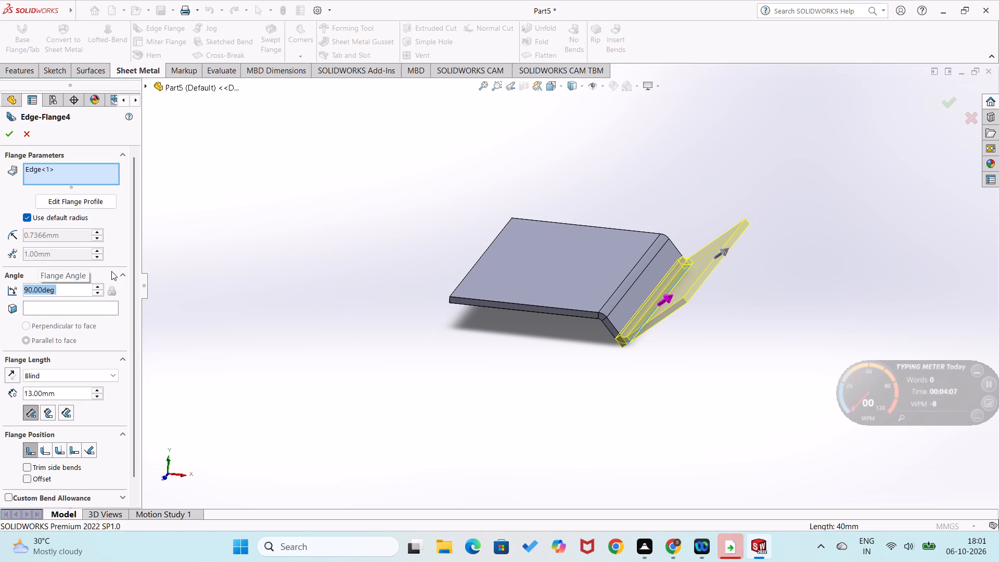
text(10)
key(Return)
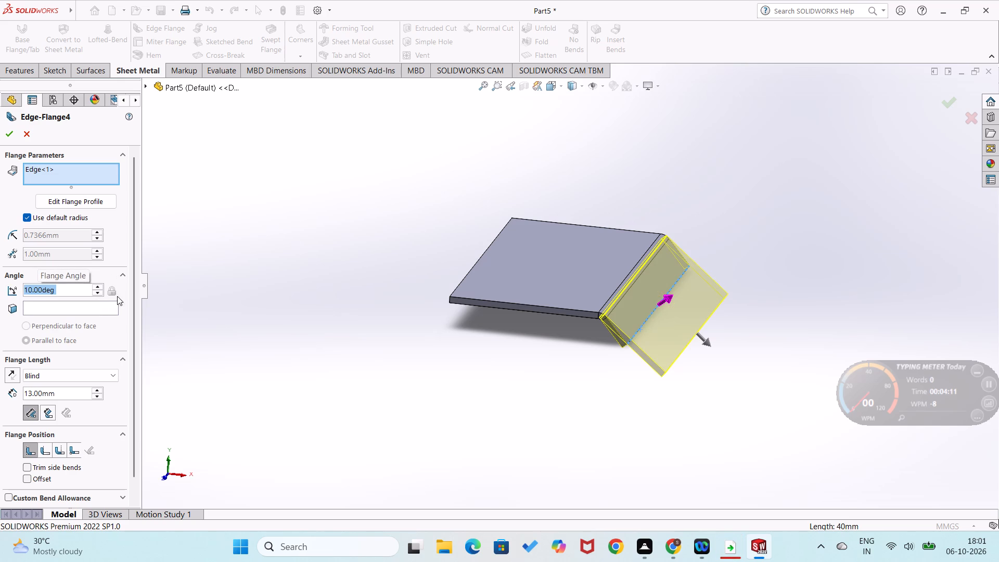
Set the new flange's angle to 50 degrees, check it from the front, and create the edge flange.
drag(81, 292, 2, 281)
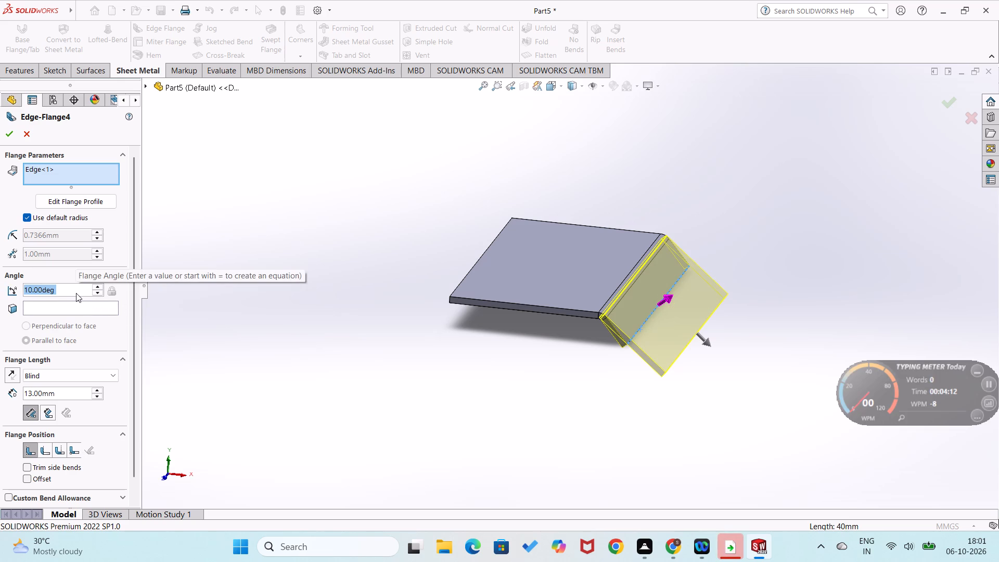
text(50)
key(Return)
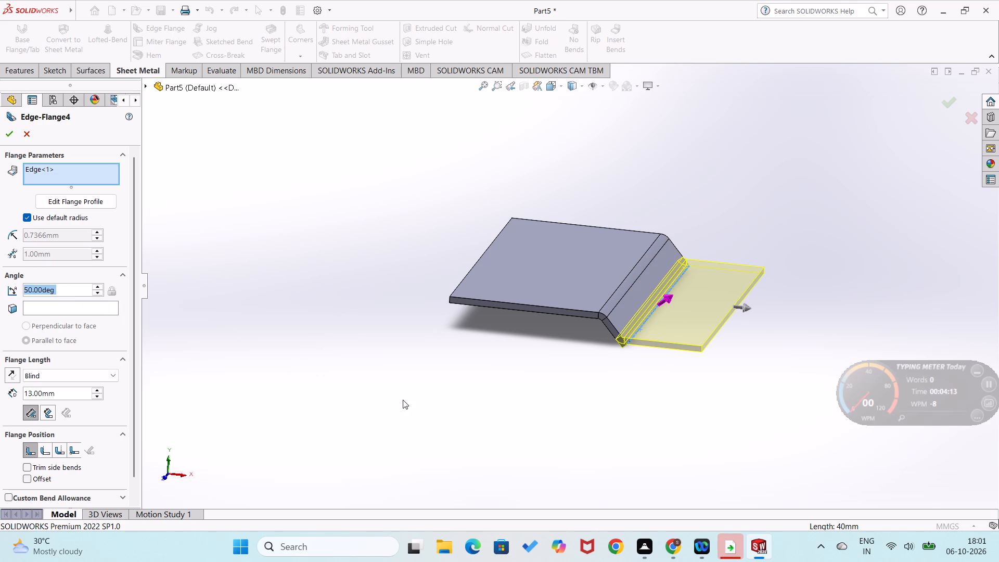
middle_drag(439, 412, 445, 382)
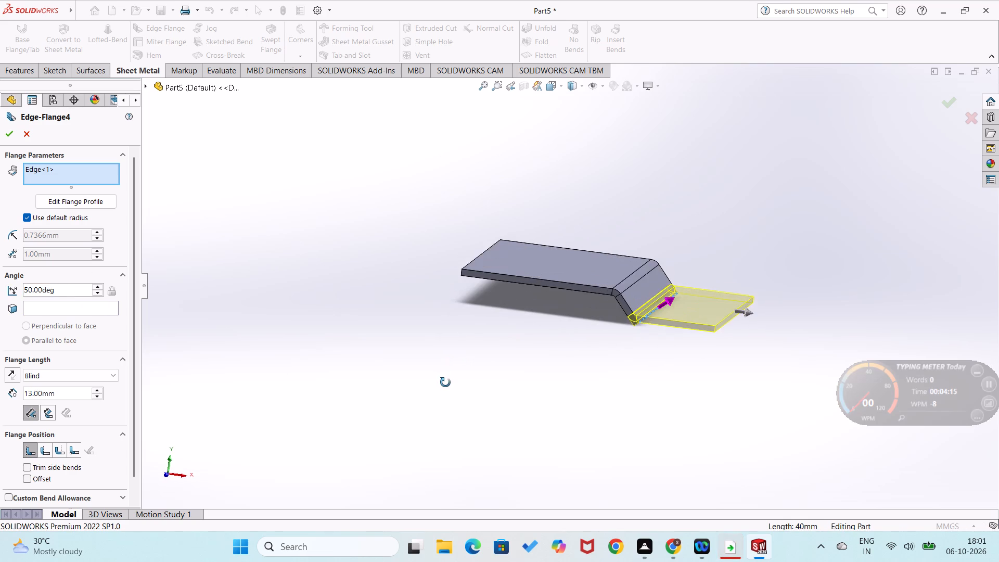
middle_drag(445, 382, 453, 381)
key(ctrl+1)
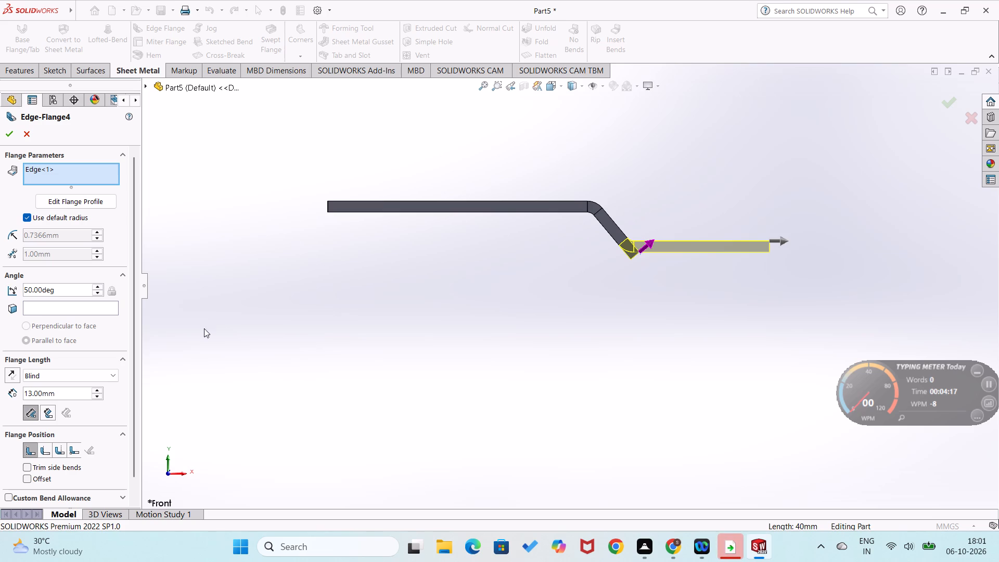
click(4, 133)
click(297, 311)
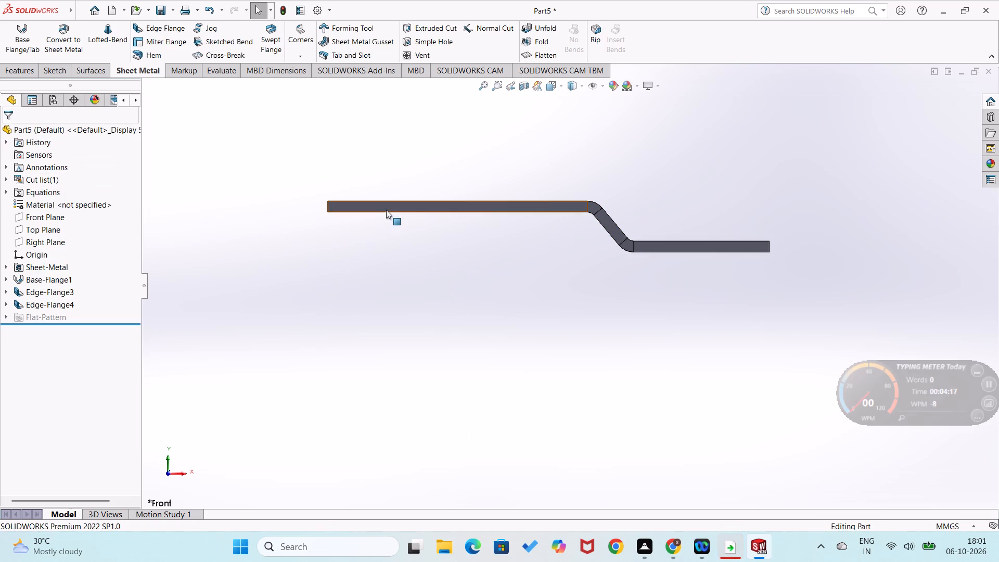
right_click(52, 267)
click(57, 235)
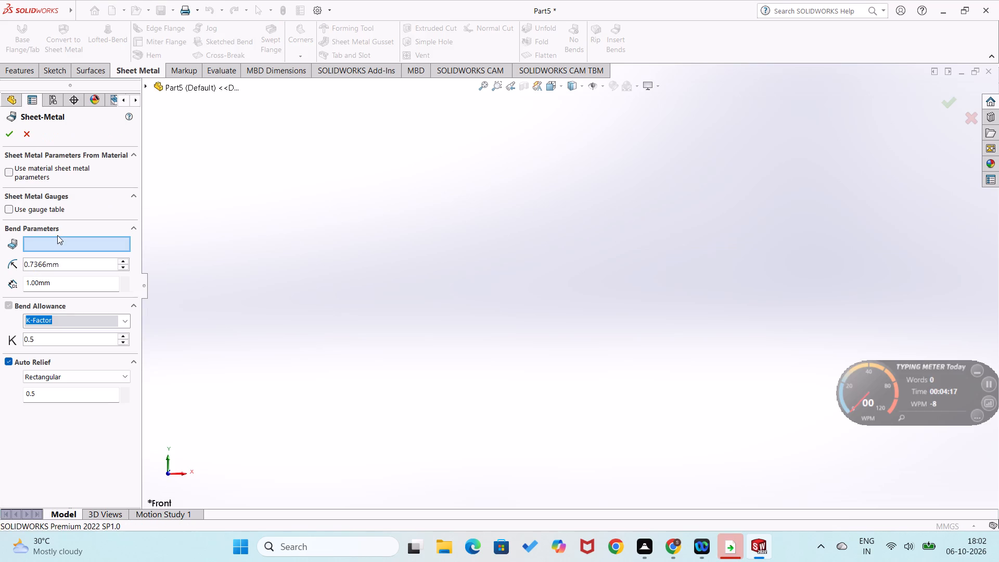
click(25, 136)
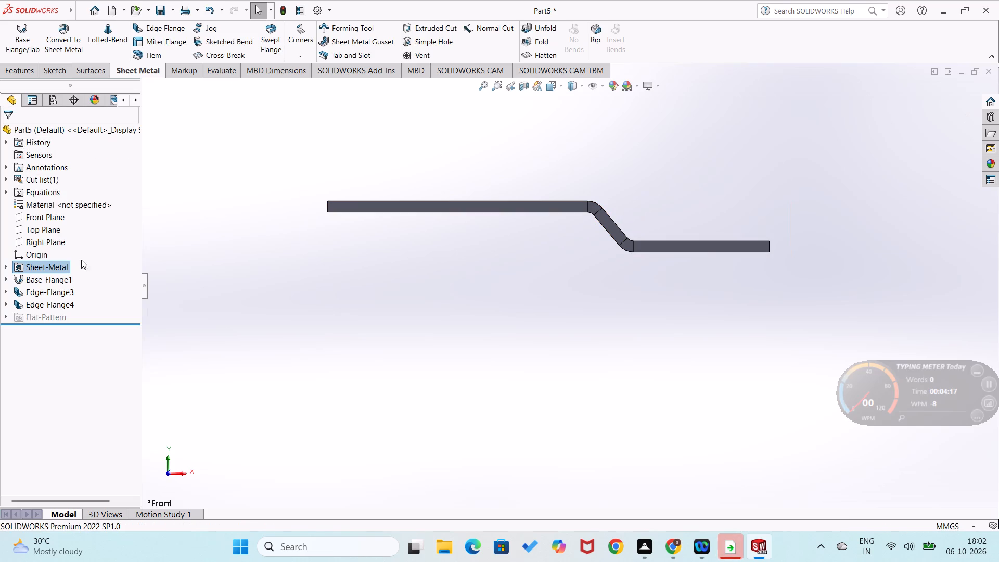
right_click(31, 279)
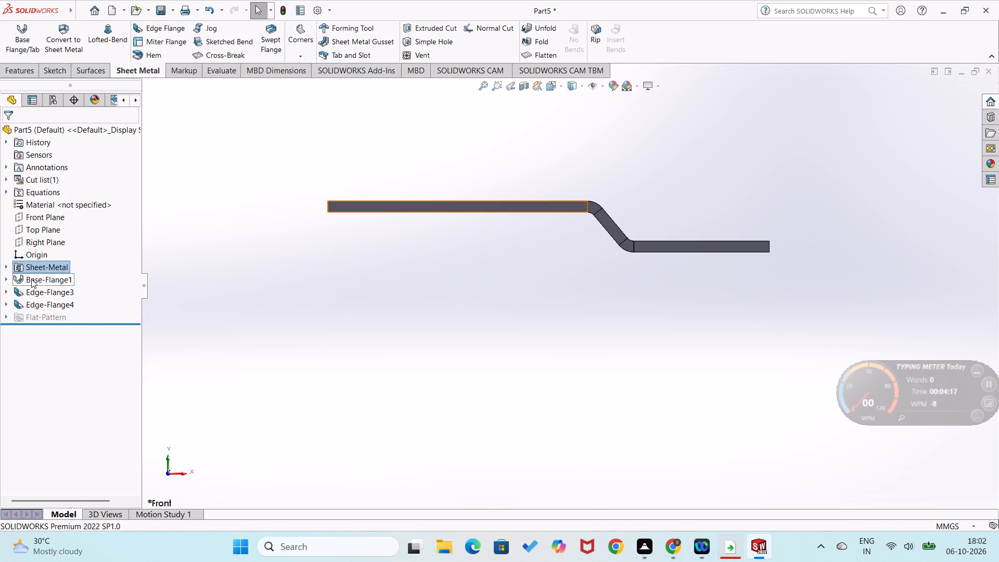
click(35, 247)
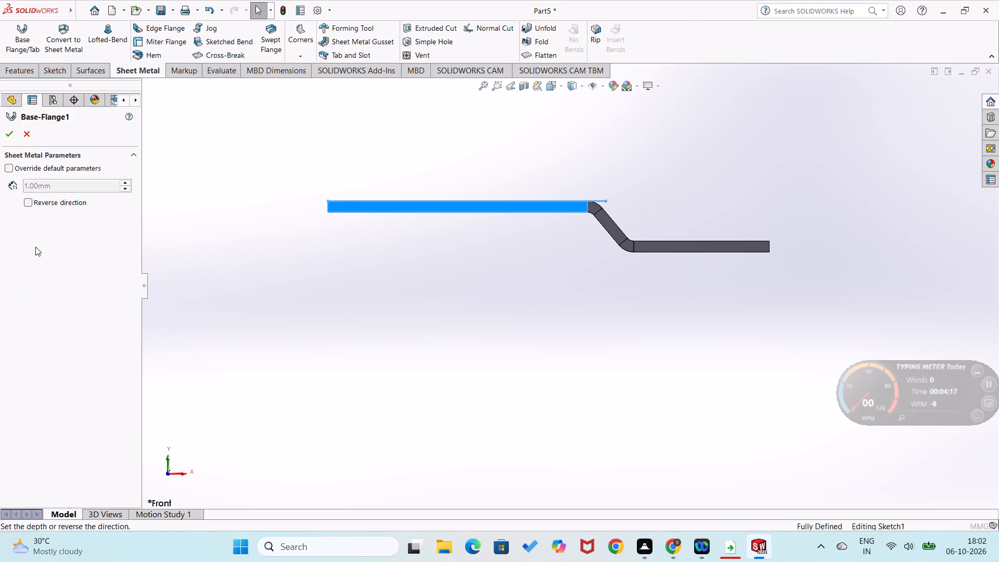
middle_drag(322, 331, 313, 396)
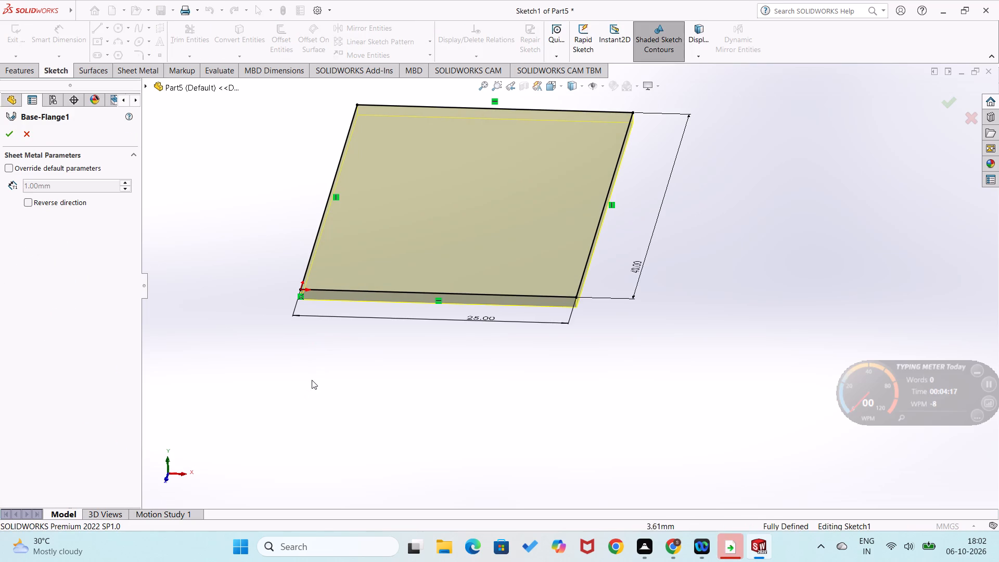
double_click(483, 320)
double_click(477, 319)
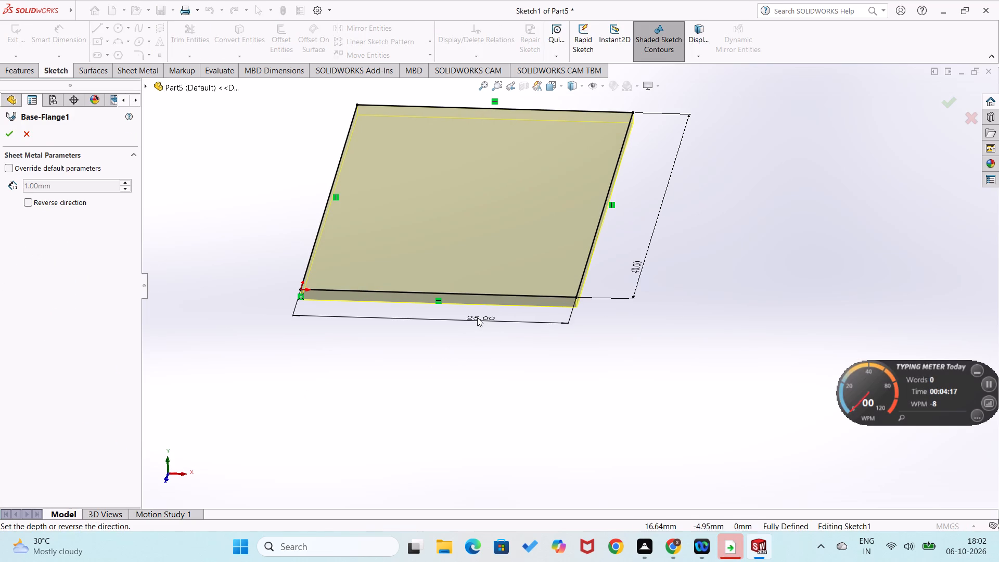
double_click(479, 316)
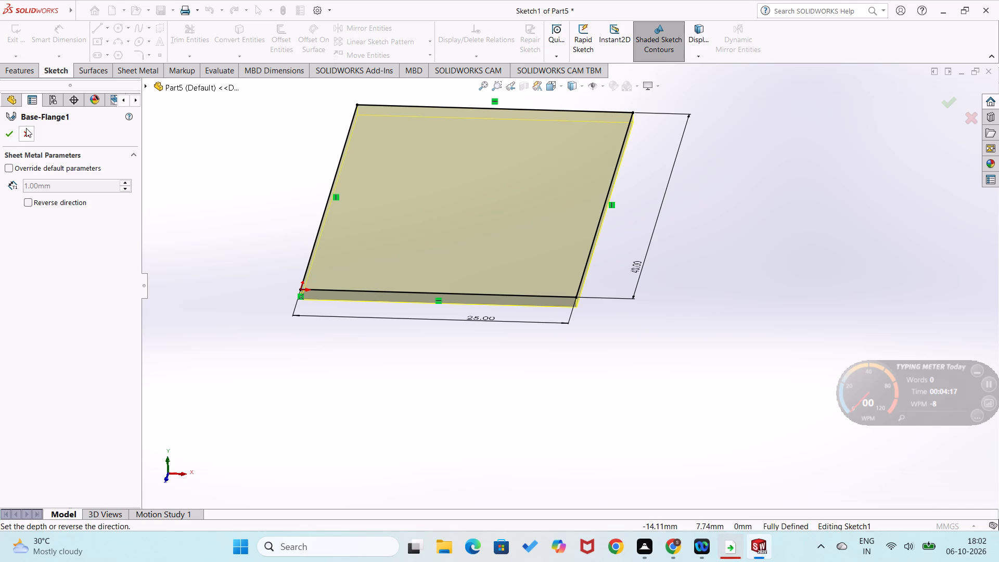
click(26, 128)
Open the base flange's sketch for editing.
right_click(65, 281)
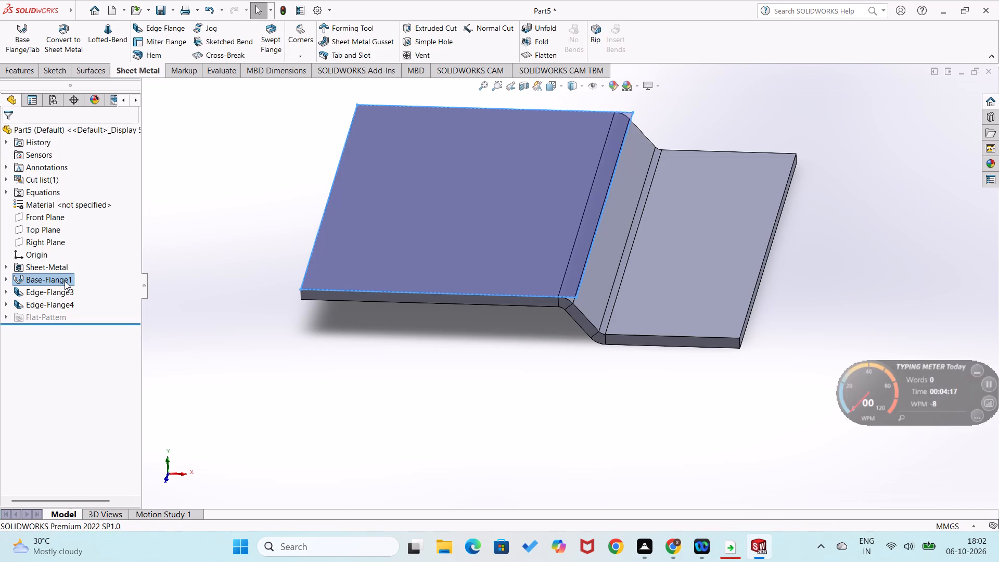
click(91, 252)
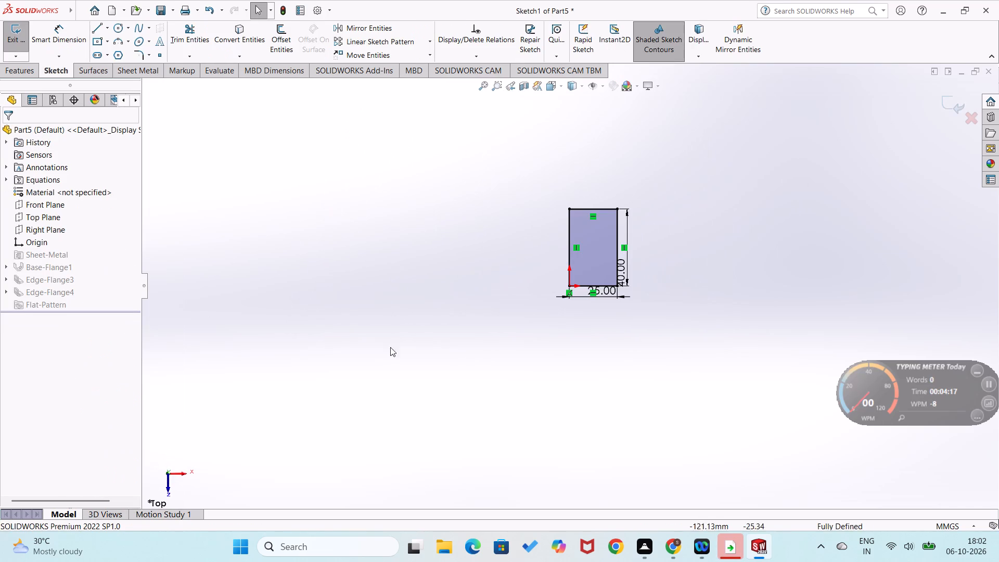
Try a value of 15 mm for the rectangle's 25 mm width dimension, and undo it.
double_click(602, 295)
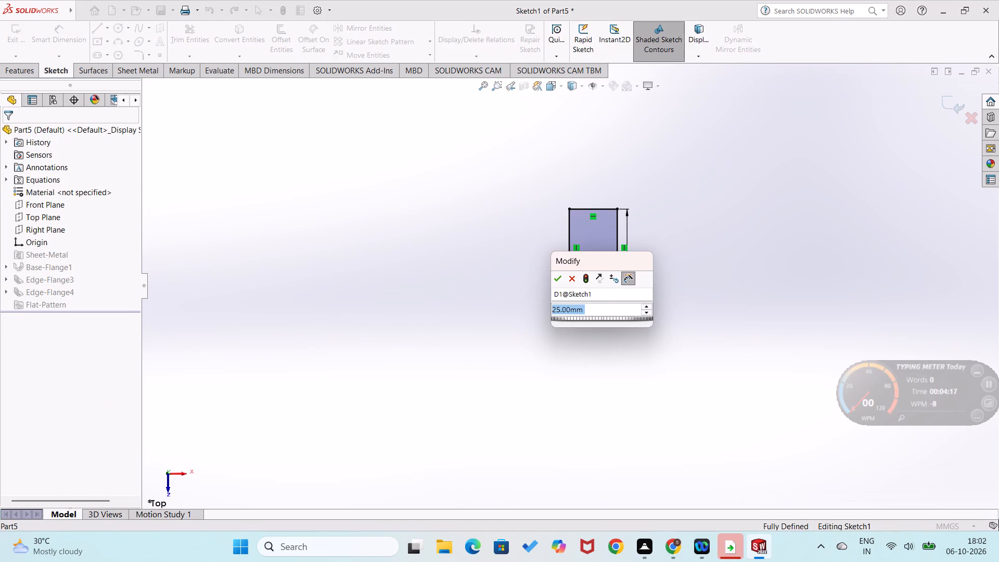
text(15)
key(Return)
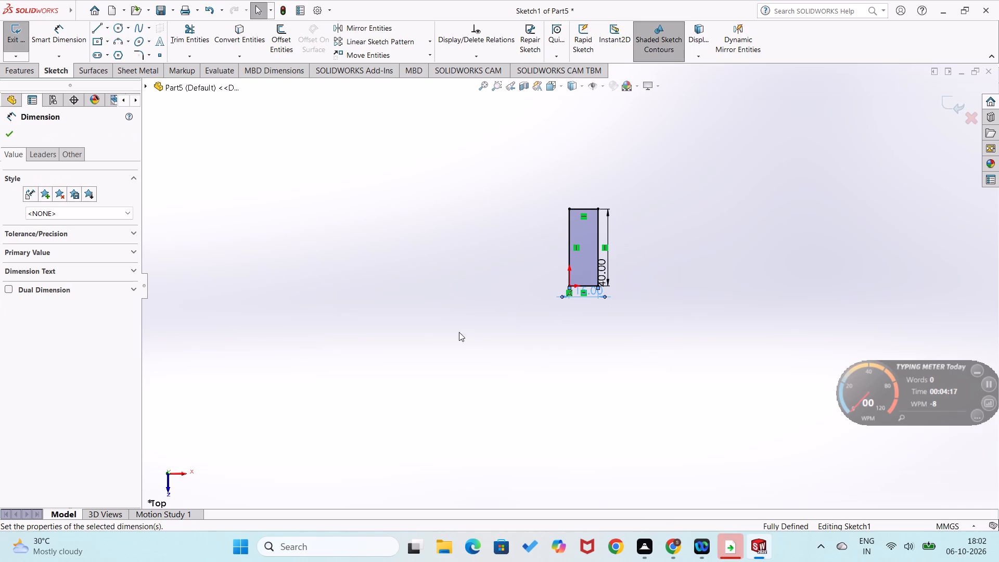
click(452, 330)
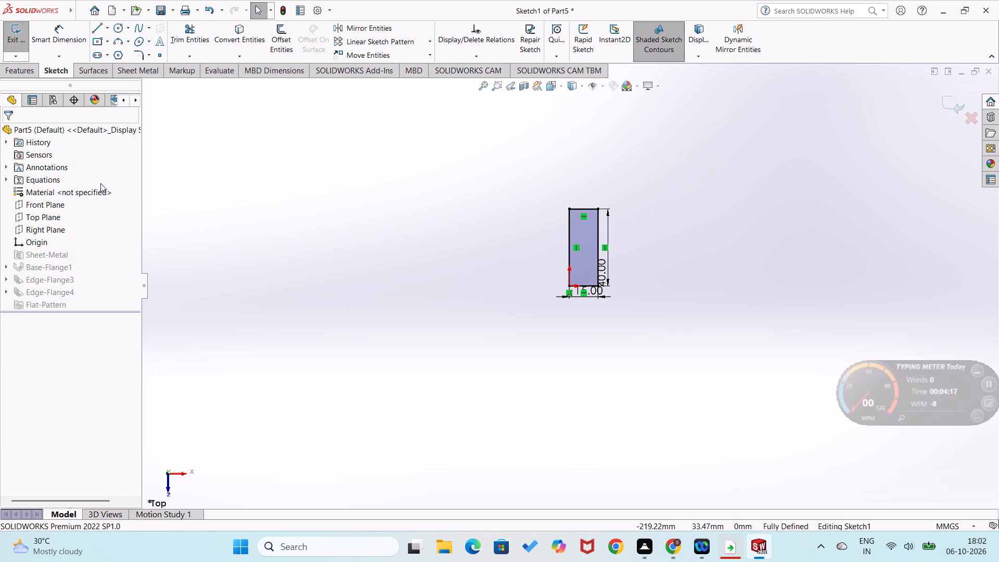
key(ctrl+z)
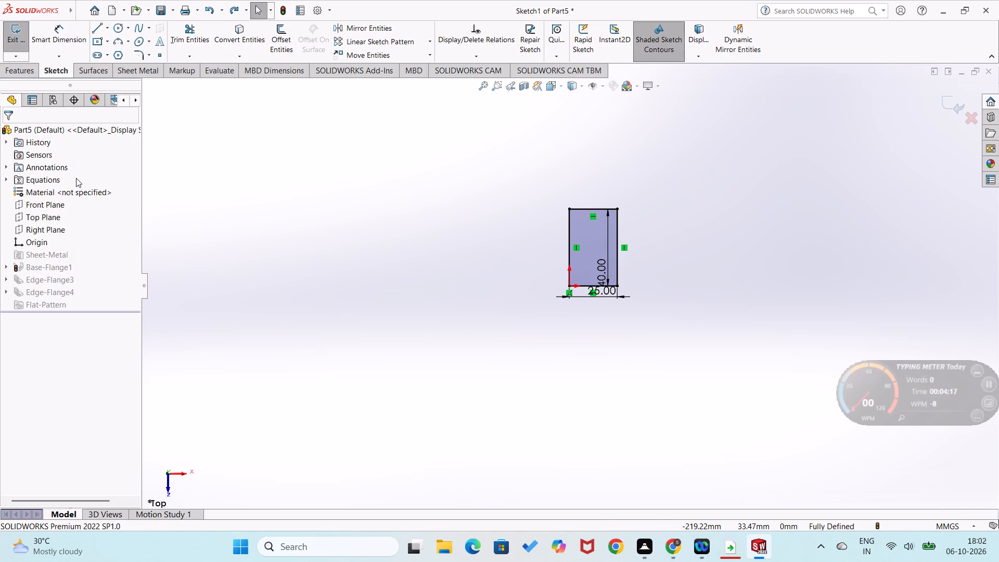
Set the rectangle's 40 mm dimension to 15 mm and exit the sketch to rebuild the part.
double_click(607, 289)
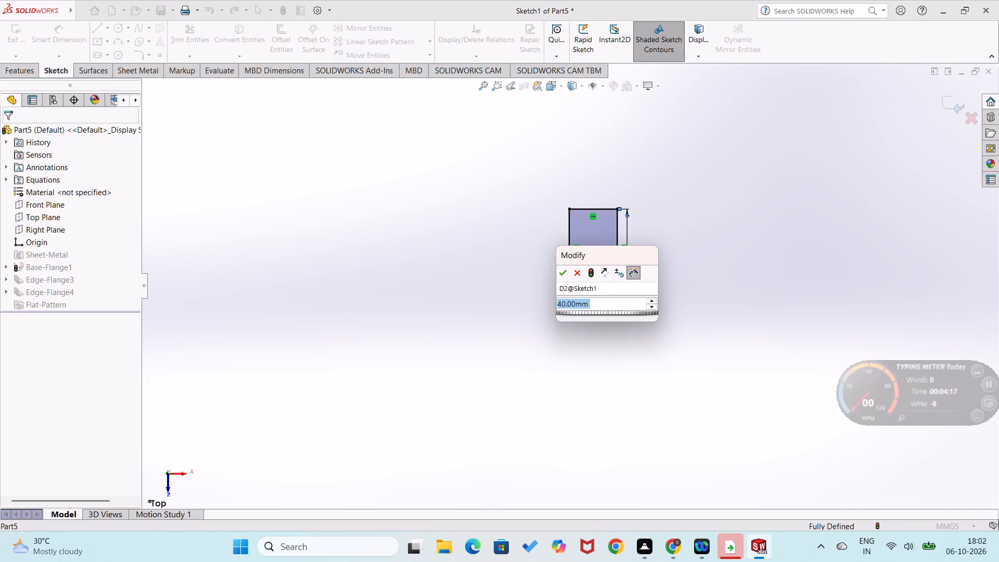
text(15)
key(Return)
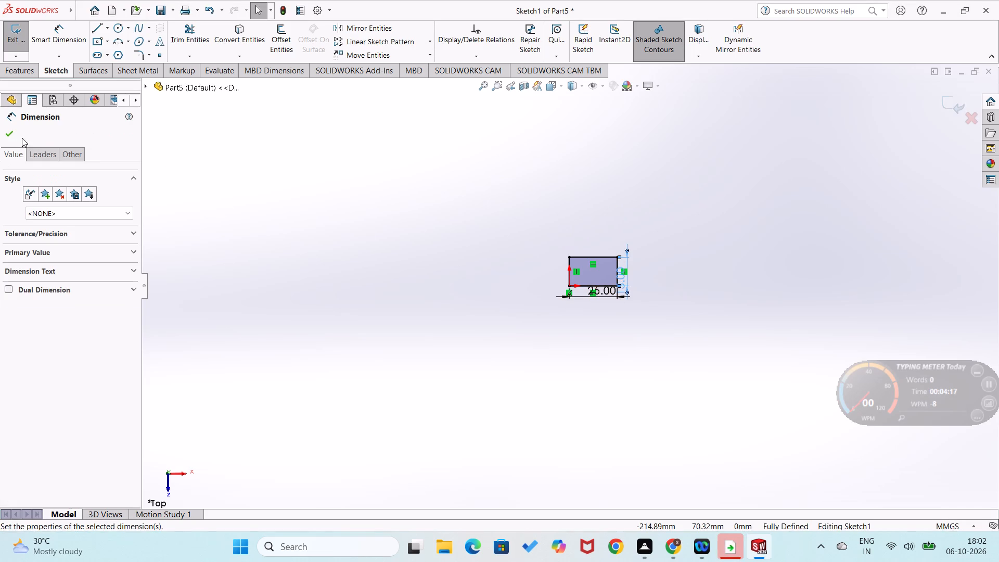
click(8, 136)
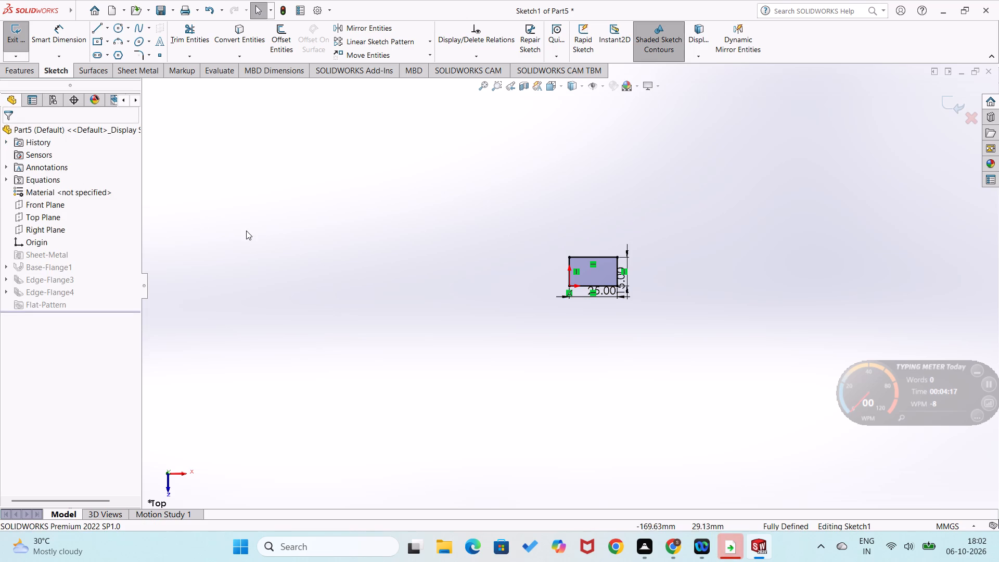
click(246, 231)
click(19, 47)
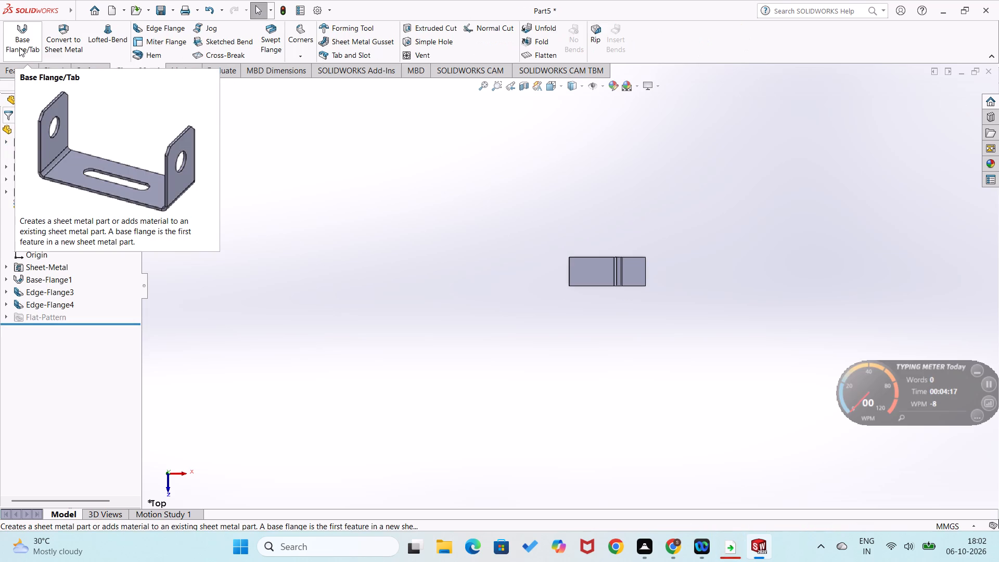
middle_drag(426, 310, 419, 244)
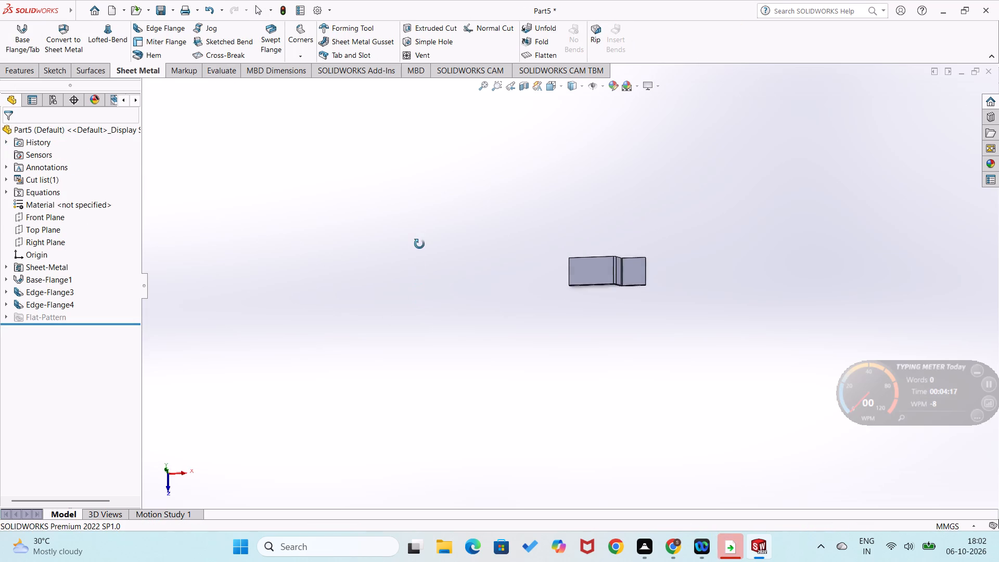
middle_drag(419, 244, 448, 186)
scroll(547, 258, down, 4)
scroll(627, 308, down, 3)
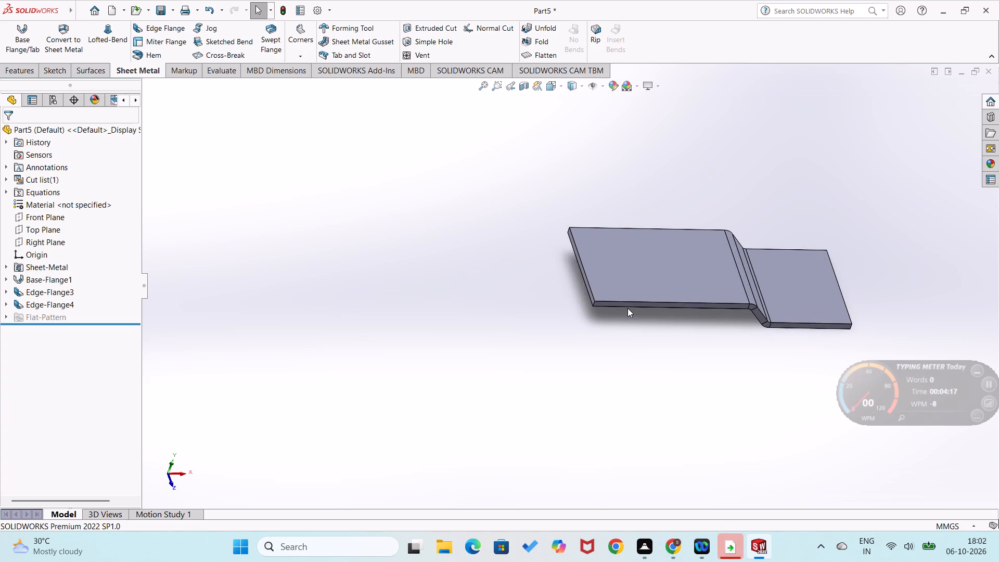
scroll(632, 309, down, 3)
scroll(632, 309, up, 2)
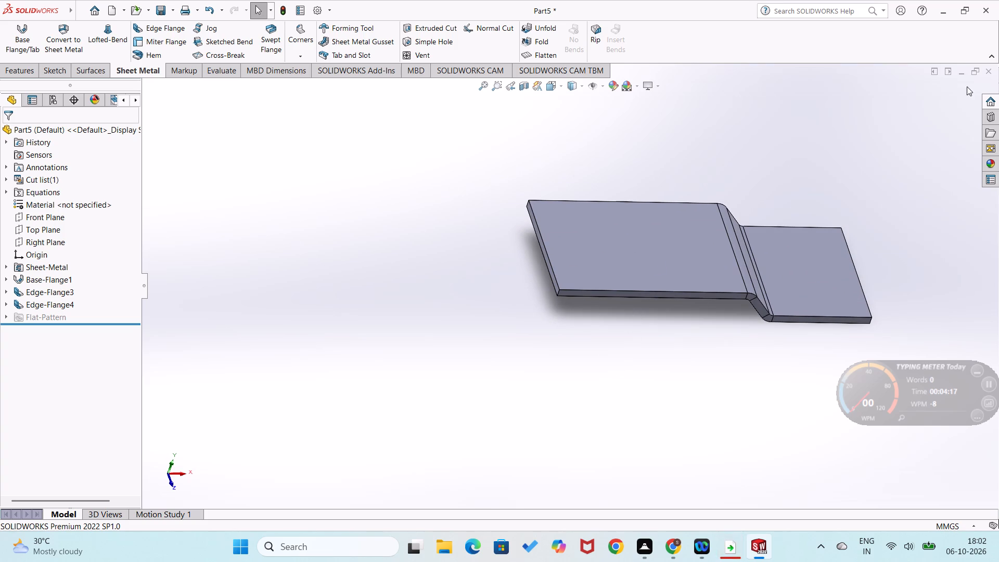
Close the stepped sheet metal part without saving its changes.
click(991, 69)
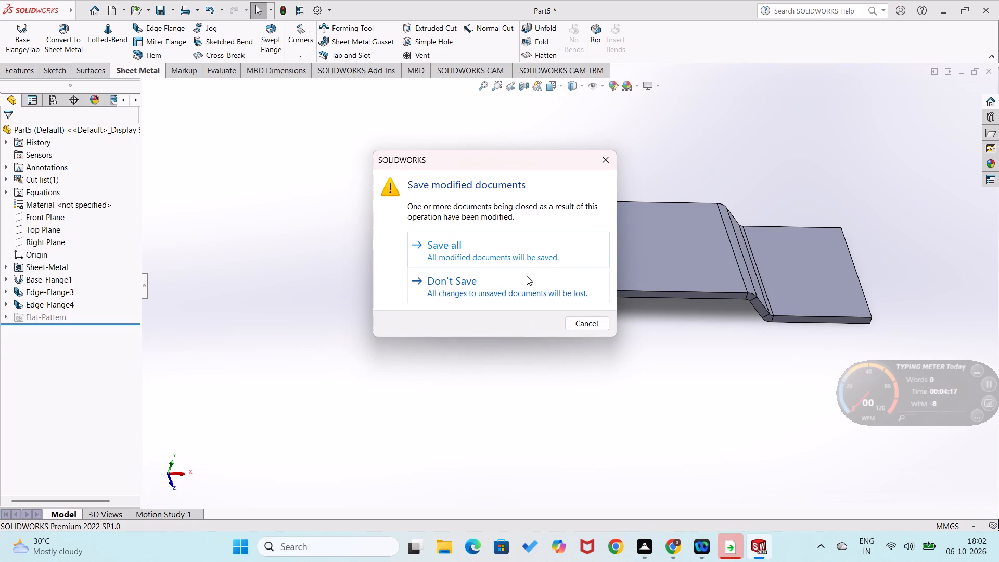
click(527, 276)
Create a new part document.
click(91, 12)
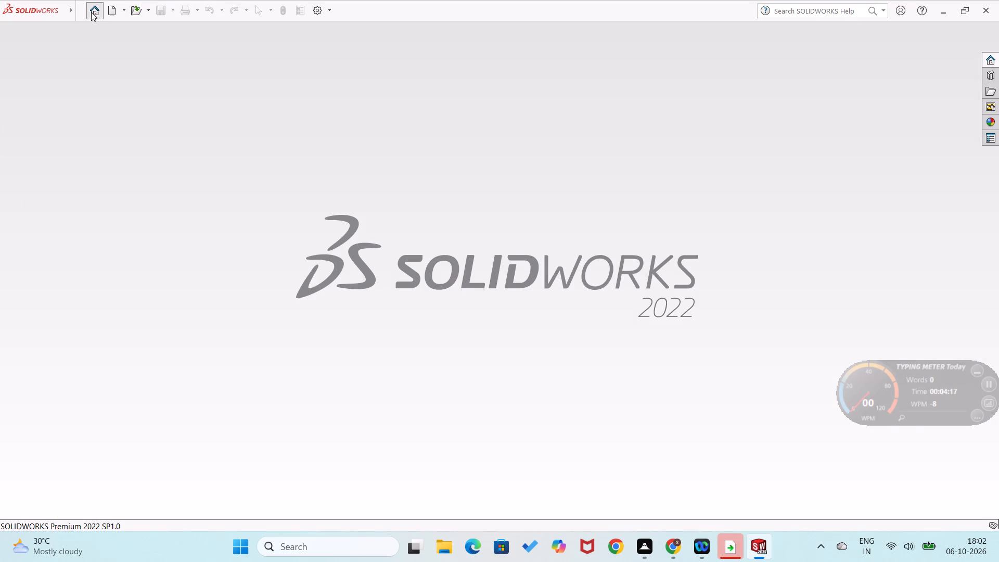
click(271, 156)
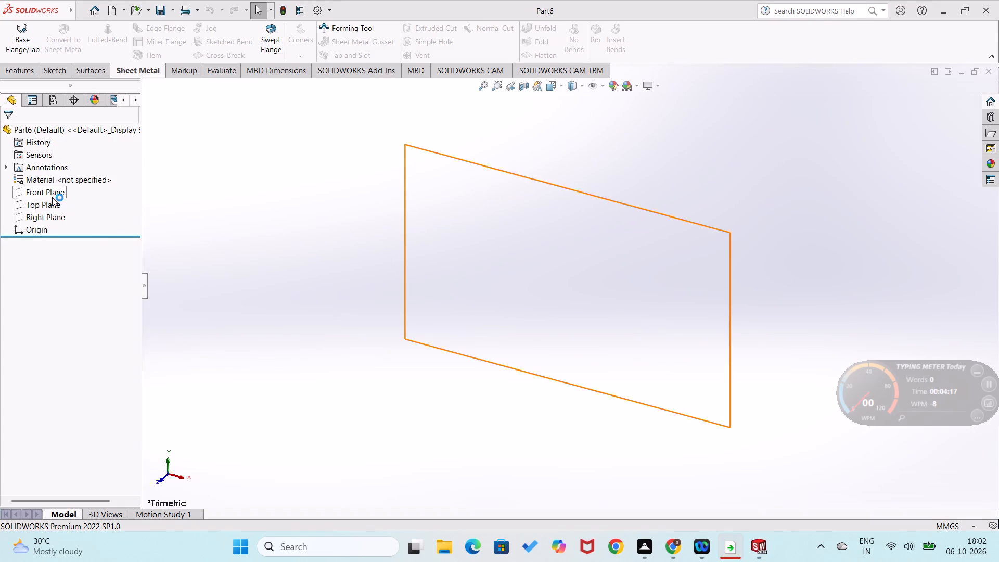
Sketch a corner rectangle on the Top Plane starting at the origin, about 26 mm wide and 57 mm high.
right_click(50, 205)
click(64, 189)
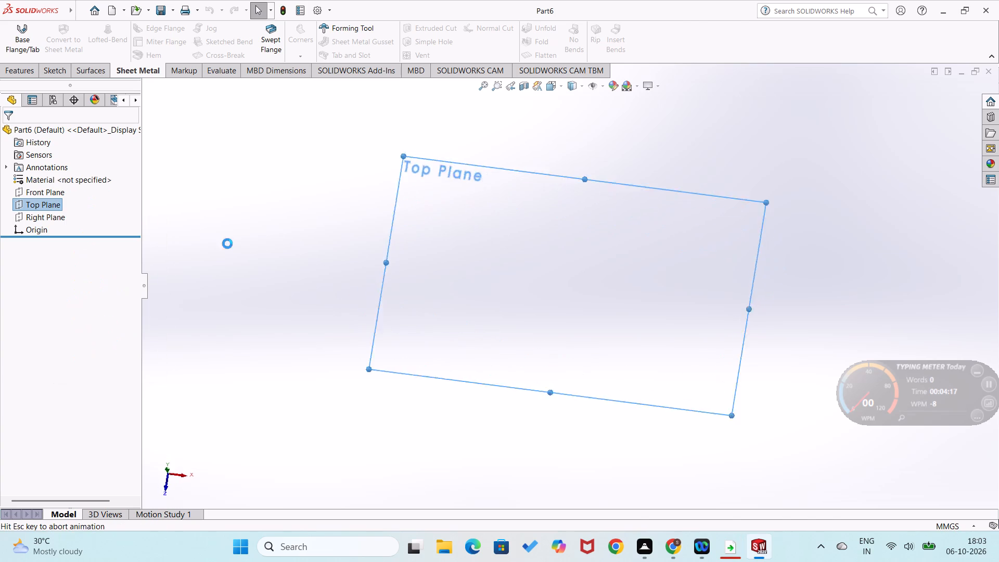
right_drag(318, 233, 304, 299)
click(568, 284)
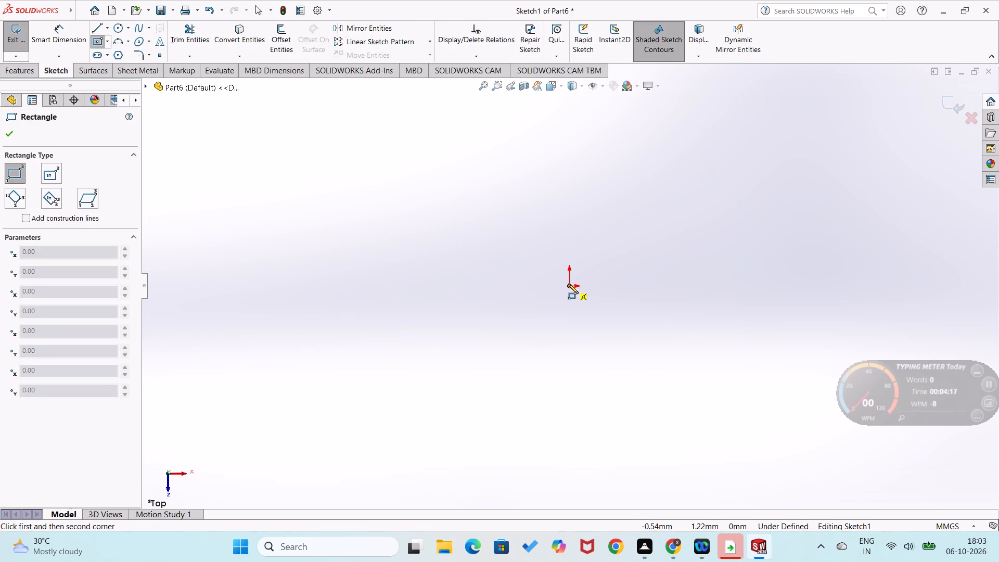
click(619, 177)
Dimension the rectangle's bottom edge to 15 mm and its vertical edge through the origin to 40 mm.
right_drag(483, 346, 473, 246)
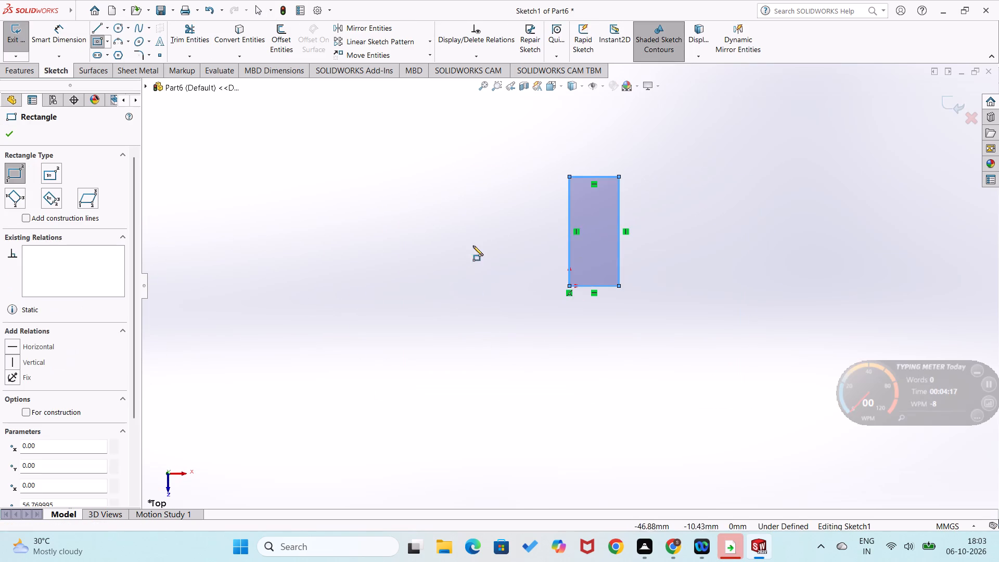
right_drag(473, 246, 476, 239)
click(600, 286)
click(600, 313)
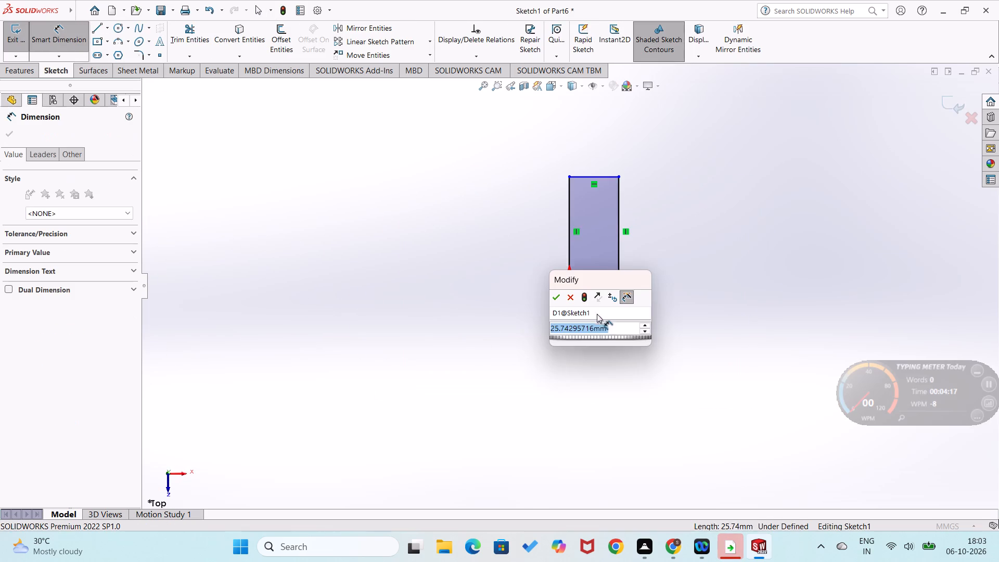
text(15)
key(Return)
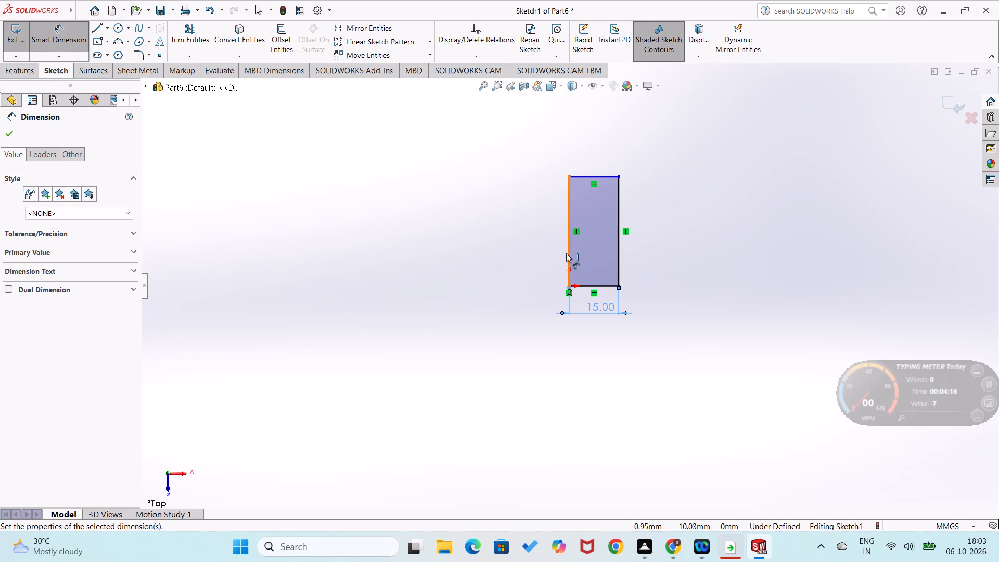
click(566, 253)
click(543, 253)
text(40)
key(Return)
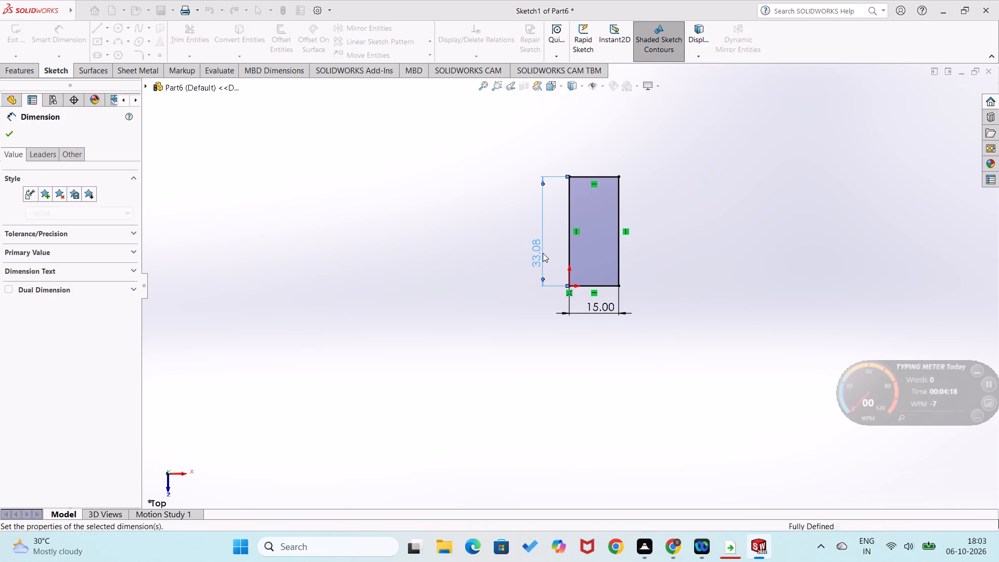
click(477, 244)
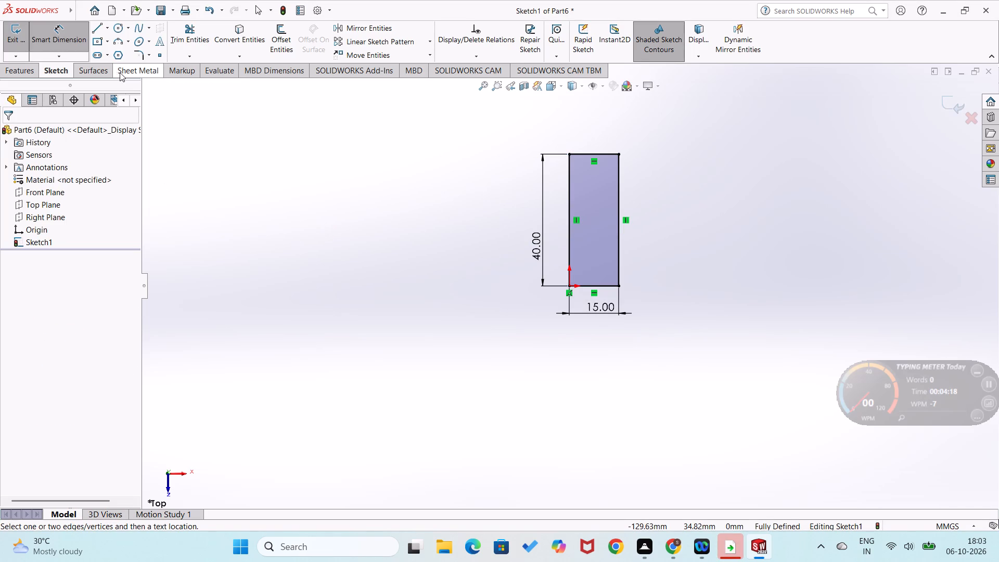
Create a 1 mm thick base flange from the rectangle sketch.
click(121, 72)
click(35, 45)
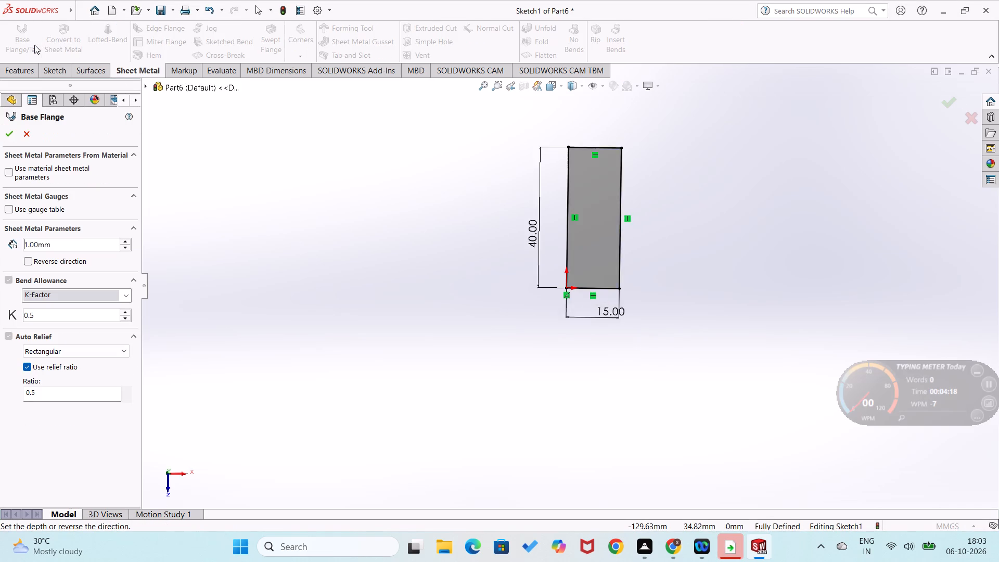
click(7, 134)
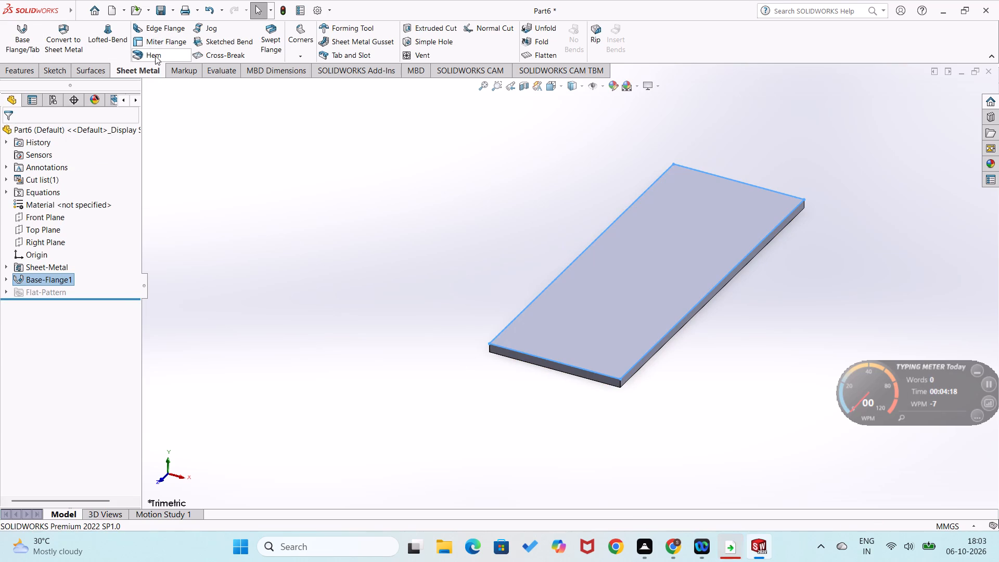
Start an edge flange about 12 mm long, folding downward along the plate's long edge, and set its angle to 50 degrees.
click(172, 28)
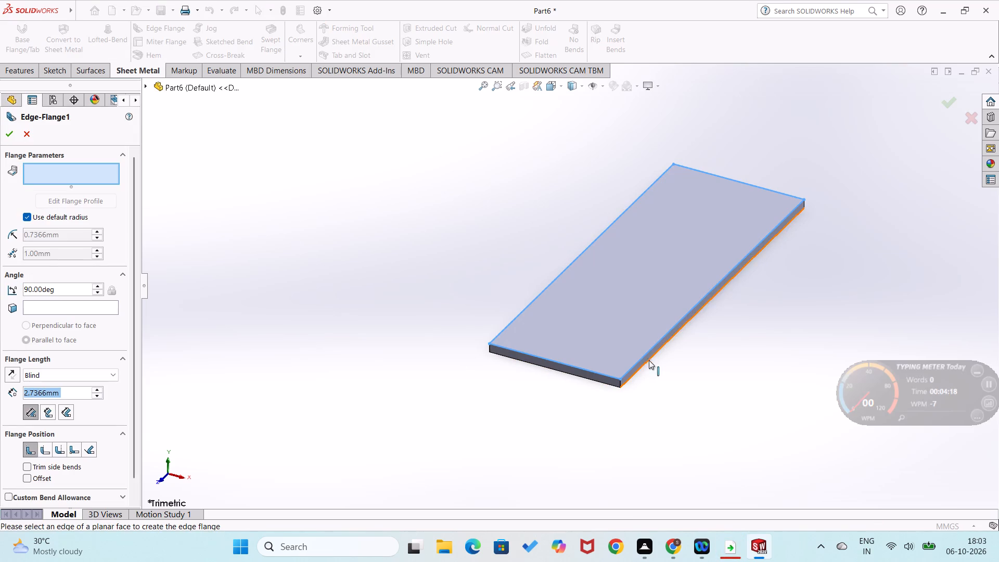
click(642, 355)
click(682, 397)
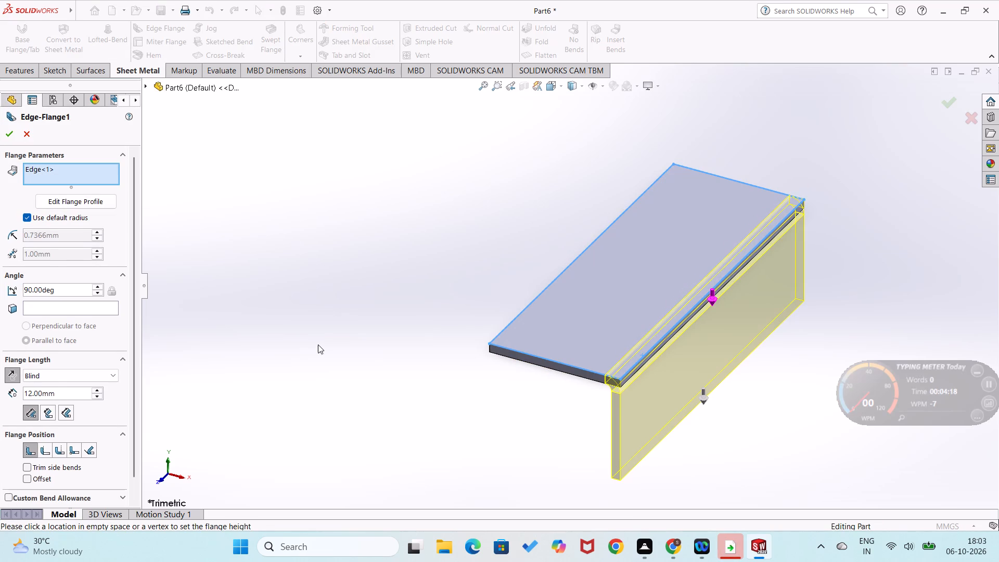
drag(84, 292, 7, 292)
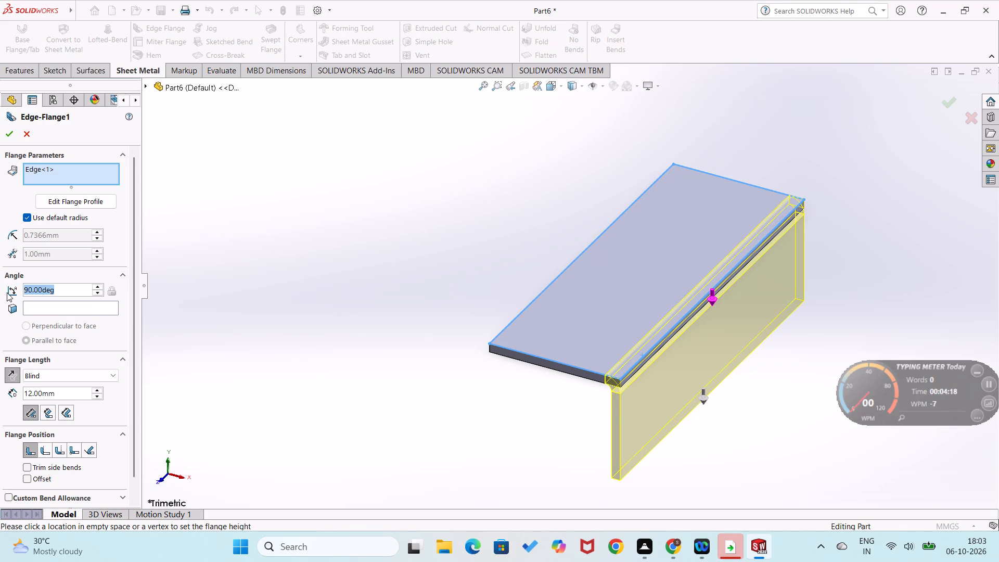
key(5)
key(Return)
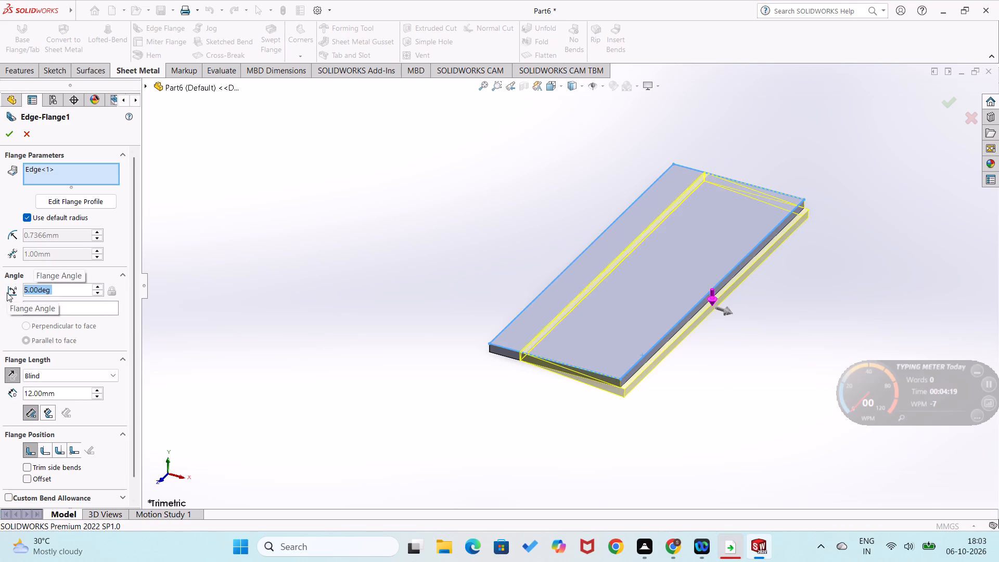
drag(71, 399, 46, 399)
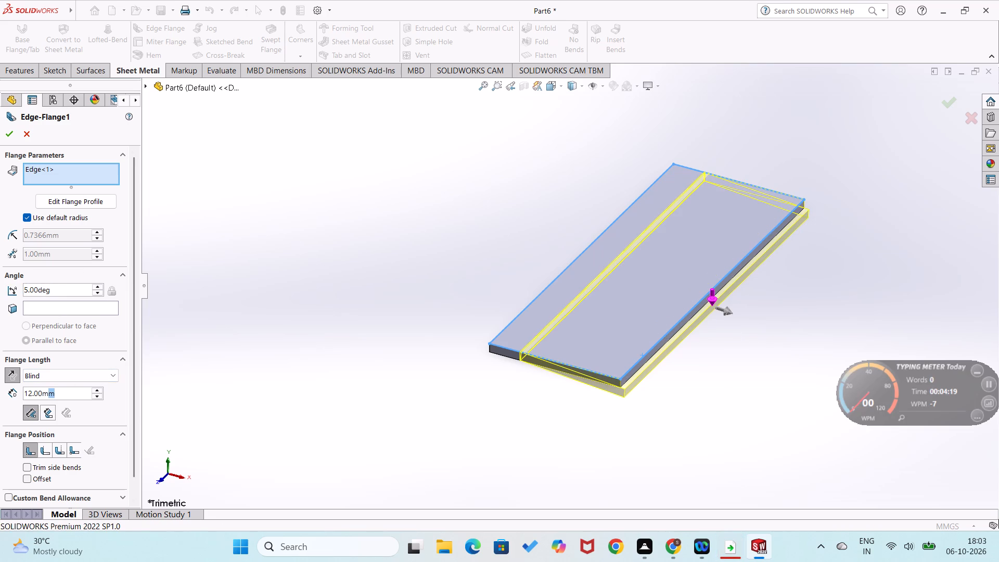
drag(53, 284, 4, 286)
drag(72, 289, 36, 290)
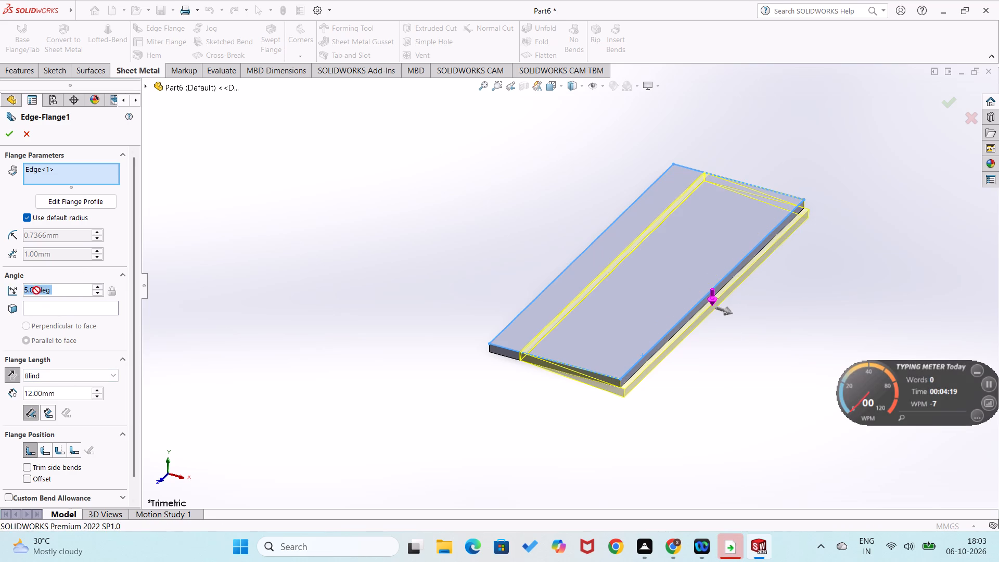
drag(36, 290, 13, 285)
key(2)
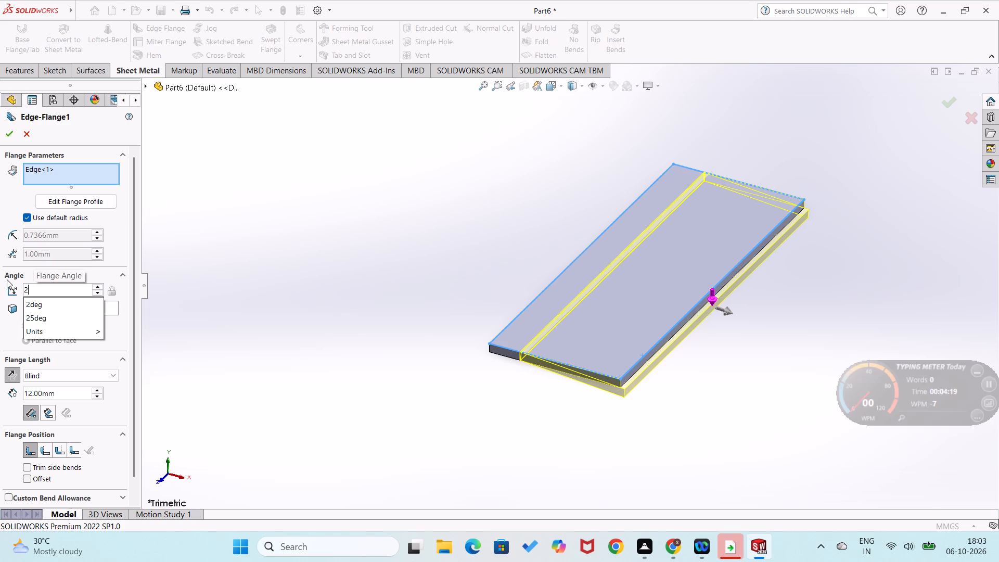
key(BackSpace)
text(50)
key(Return)
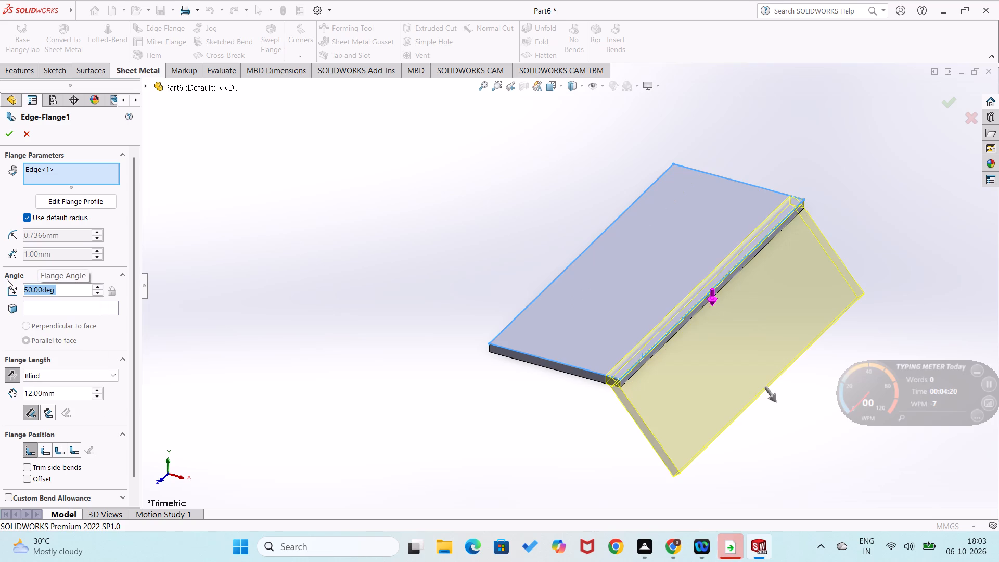
Set the flange's length to 6 mm and create the edge flange.
drag(72, 389, 0, 386)
key(6)
key(Return)
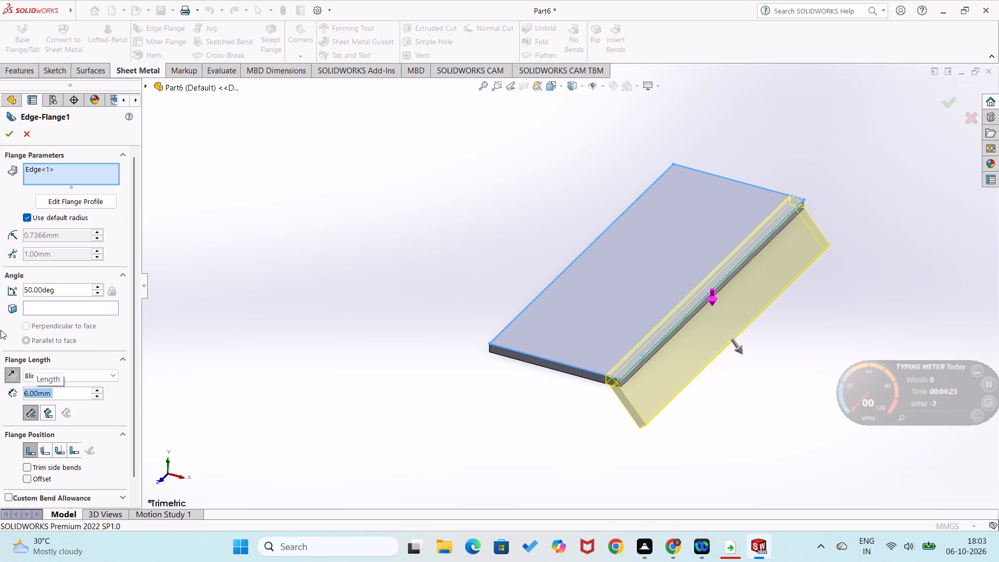
click(9, 129)
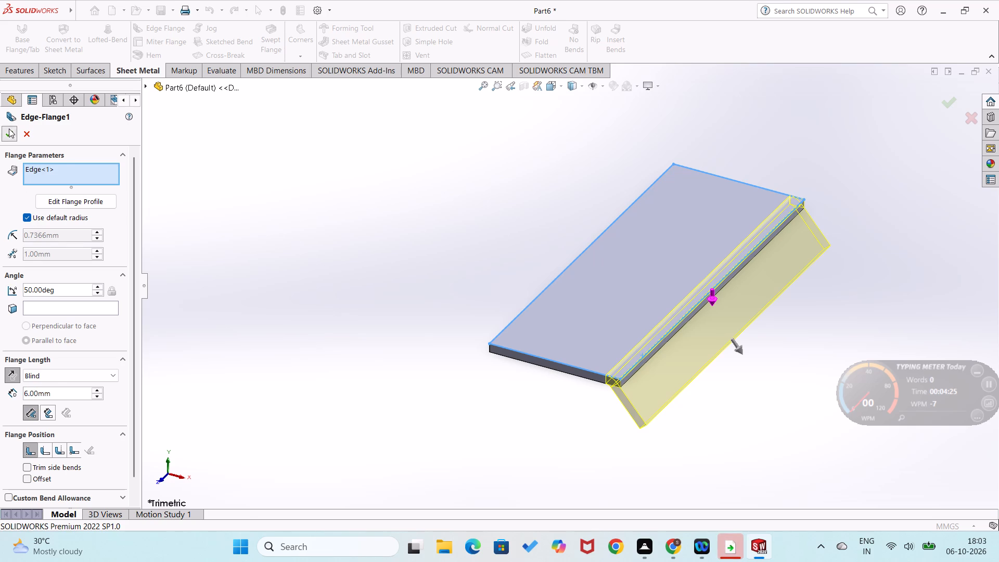
click(201, 278)
Start a second edge flange on the free long edge of the sloped flange, pulled outward to a 10 mm length.
click(164, 20)
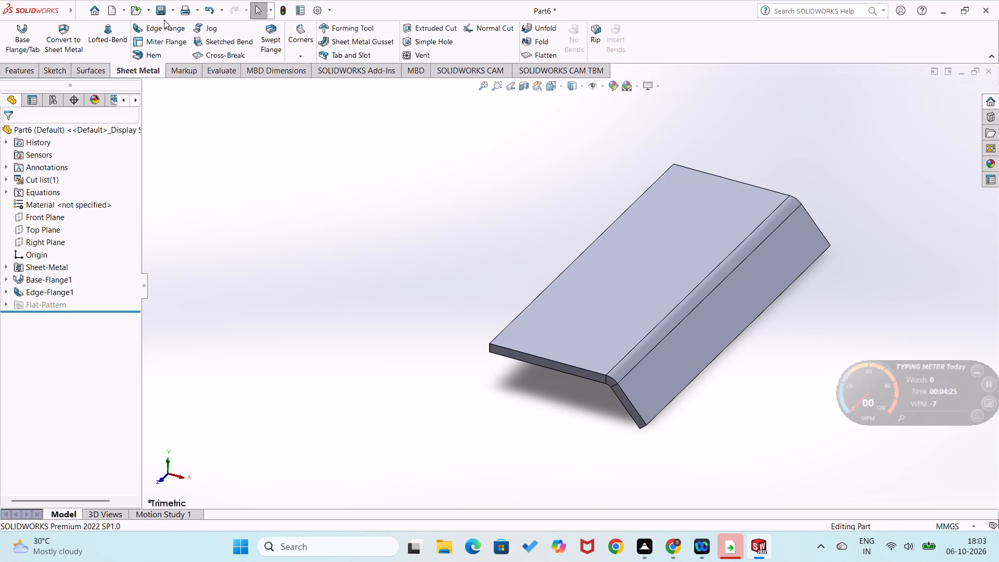
click(173, 28)
click(660, 412)
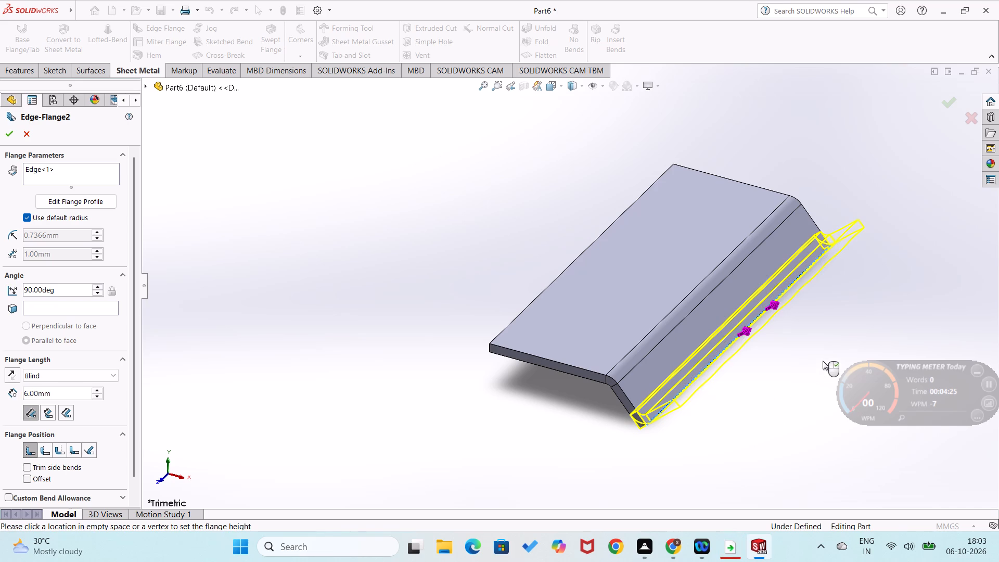
click(827, 348)
scroll(743, 436, up, 1)
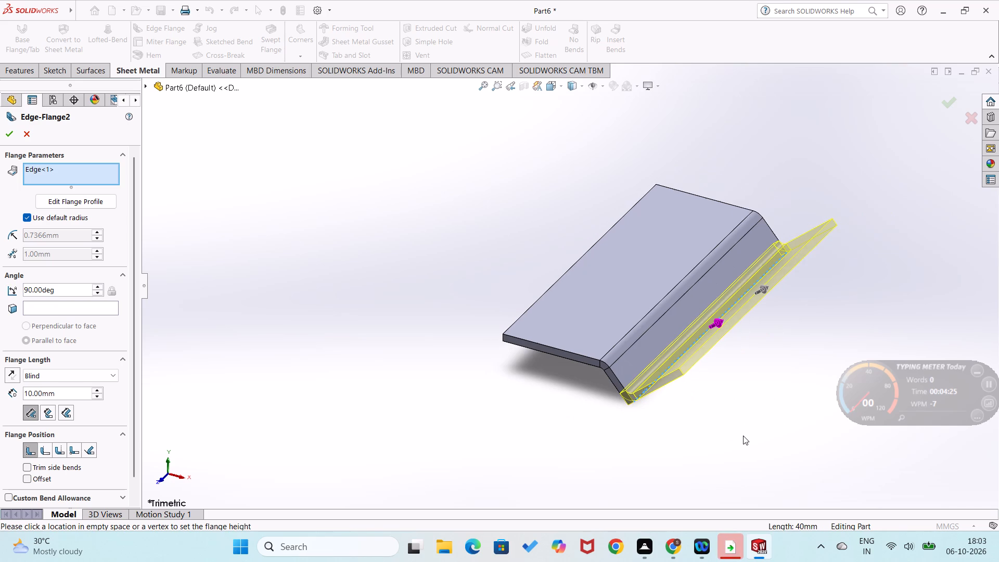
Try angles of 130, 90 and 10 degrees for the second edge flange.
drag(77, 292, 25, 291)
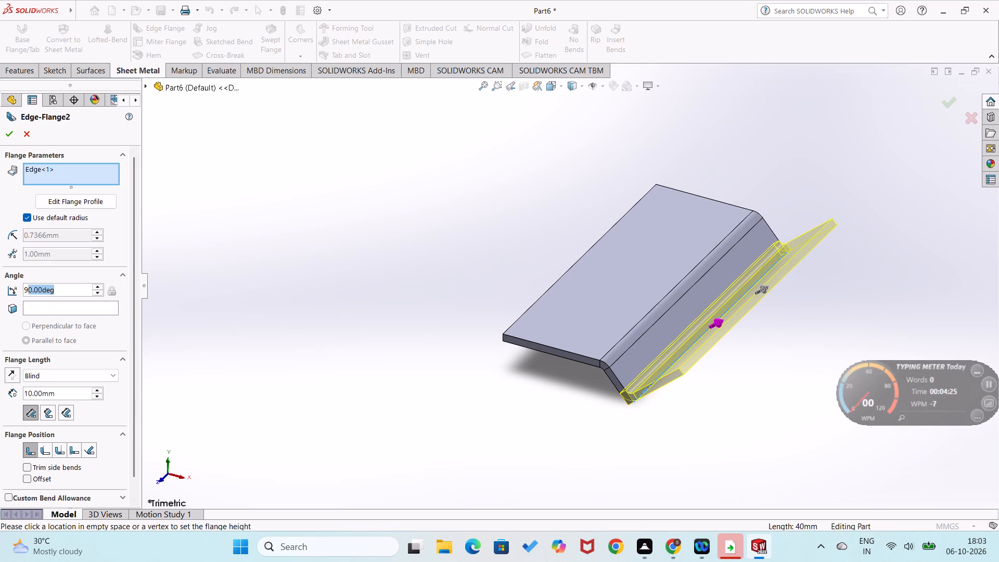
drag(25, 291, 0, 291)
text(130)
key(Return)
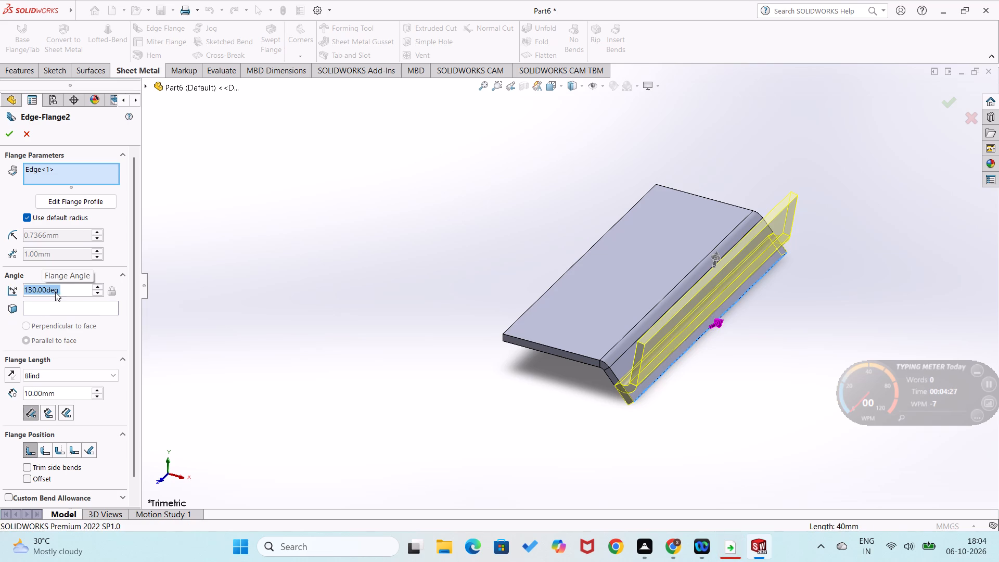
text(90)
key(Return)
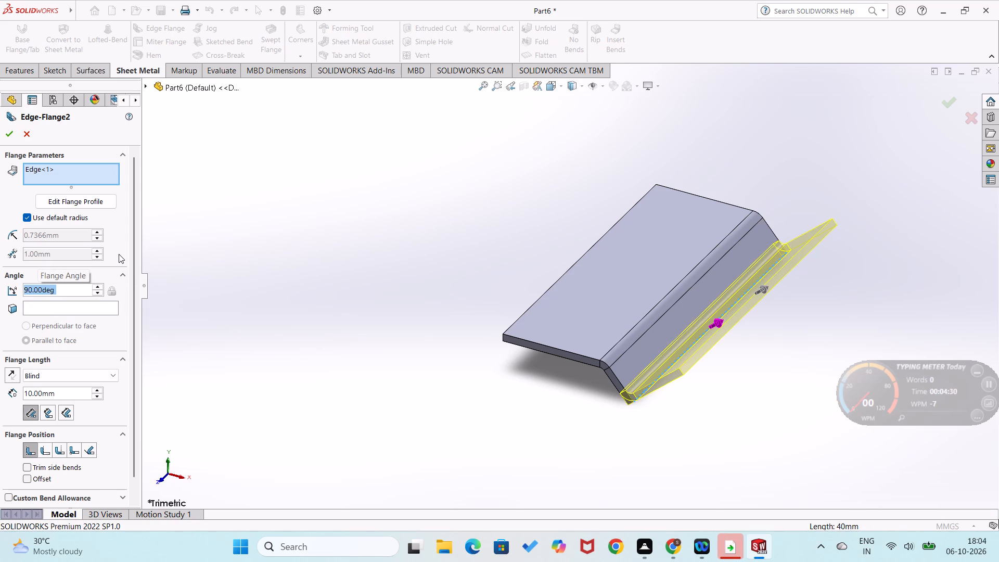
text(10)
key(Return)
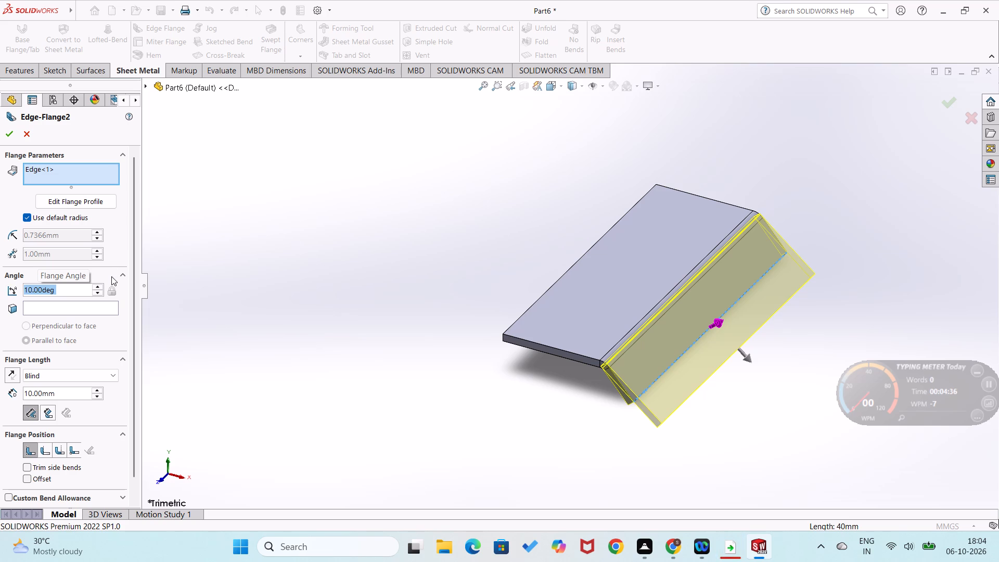
Set the second edge flange's angle to 50 degrees and its flange position to Material Outside.
text(50)
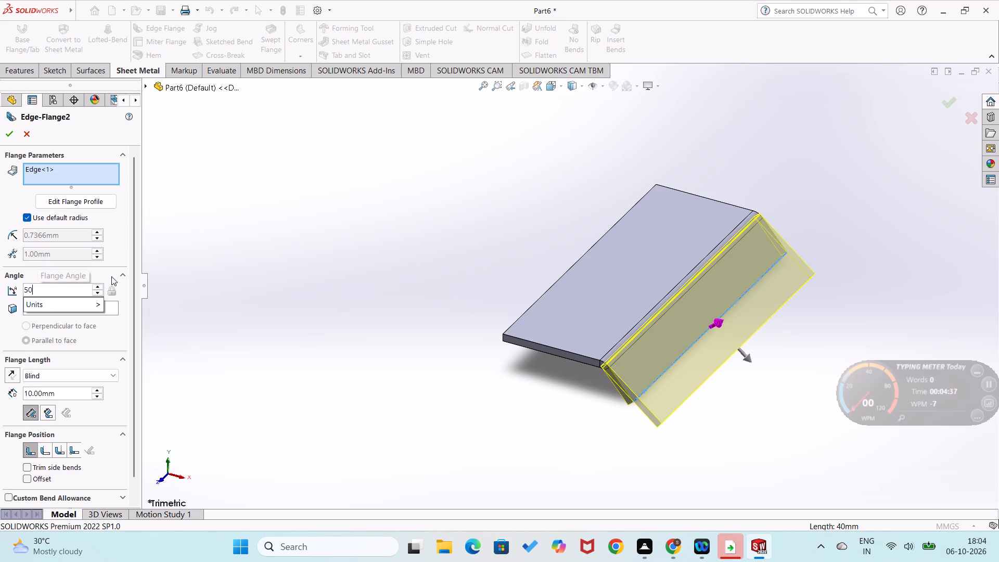
key(Return)
middle_drag(422, 431, 418, 415)
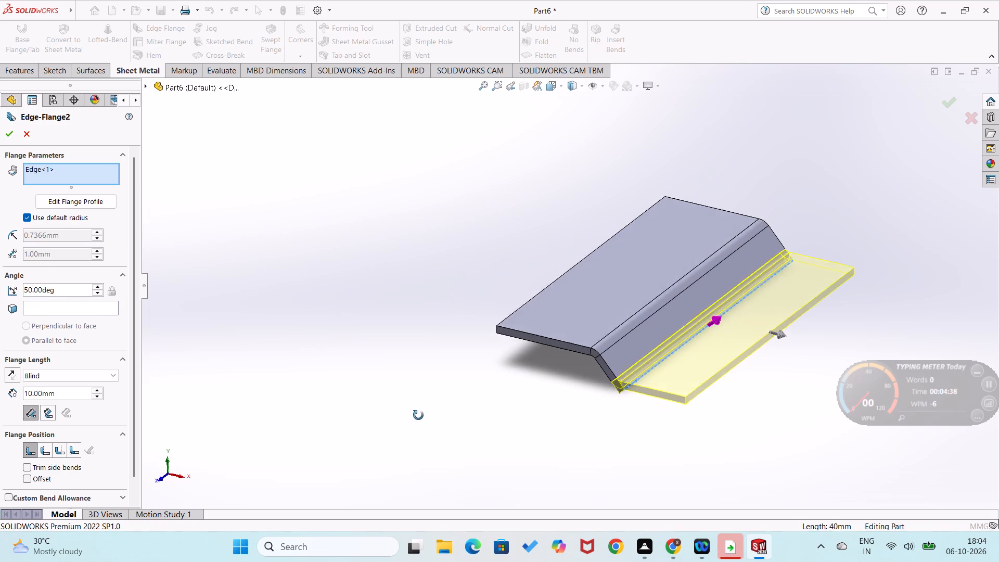
middle_drag(418, 415, 451, 346)
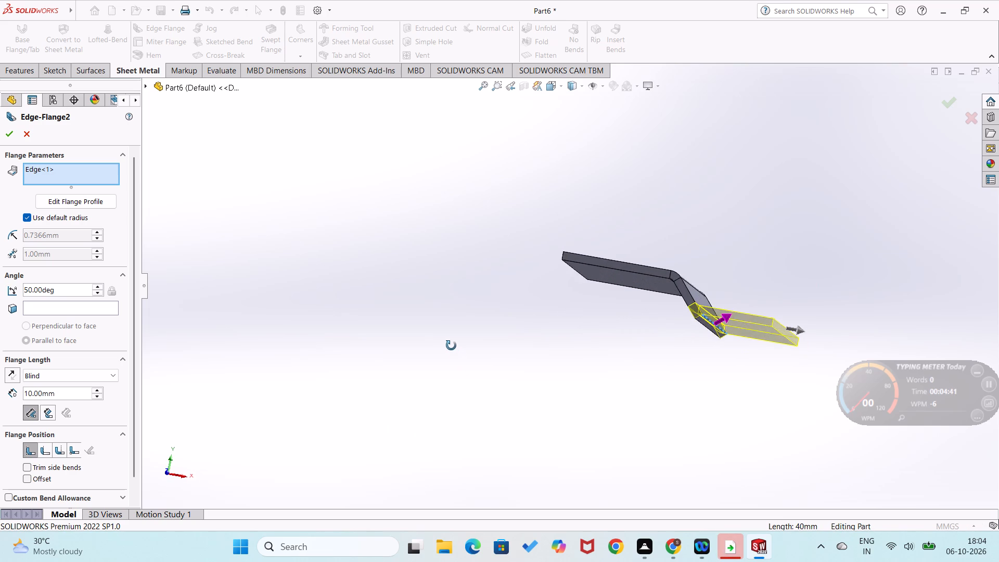
middle_drag(451, 346, 450, 354)
key(ctrl+1)
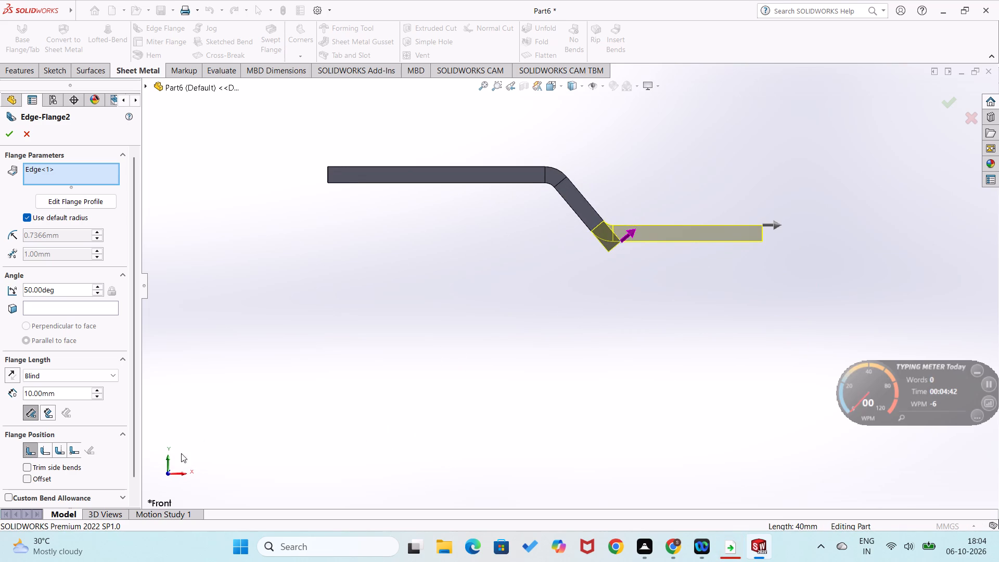
click(44, 450)
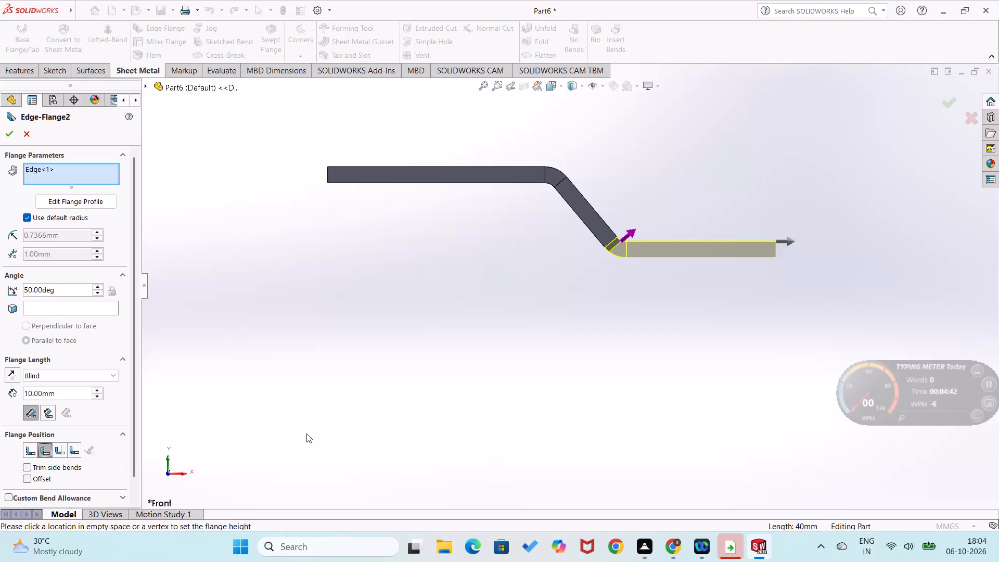
middle_drag(306, 433, 293, 495)
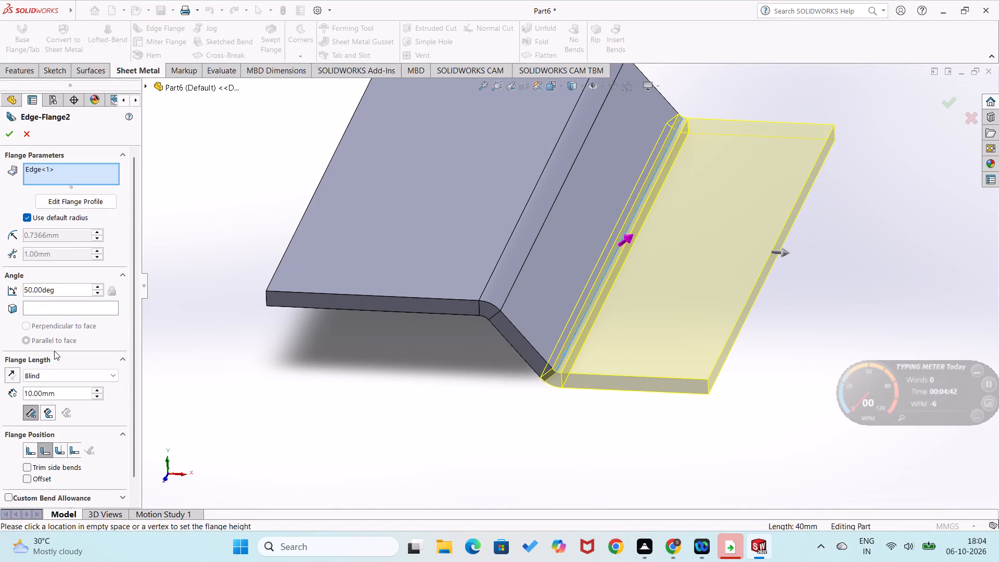
Set the second edge flange's length to 25 mm and create the flange.
scroll(66, 406, down, 3)
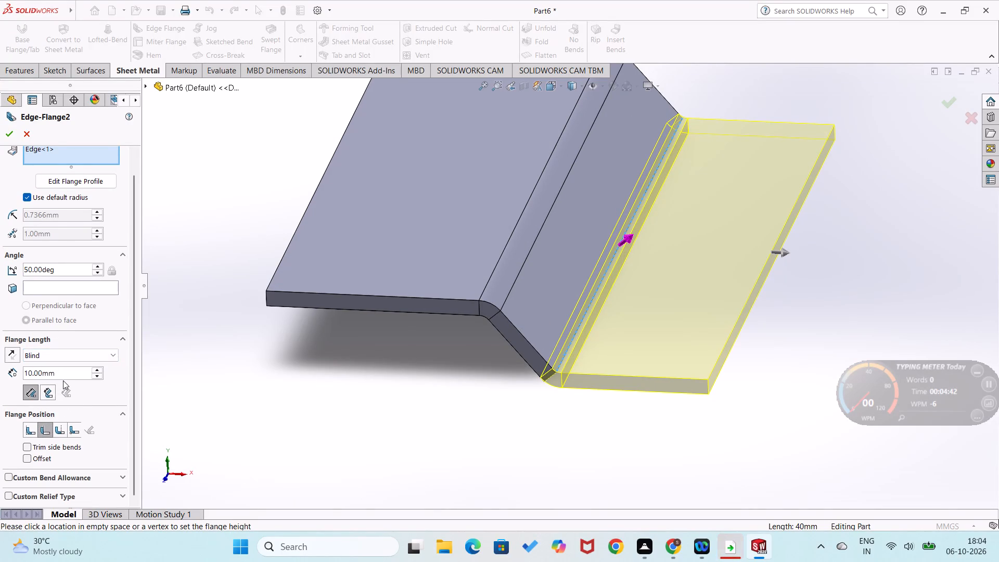
drag(66, 375, 2, 366)
text(25)
key(Return)
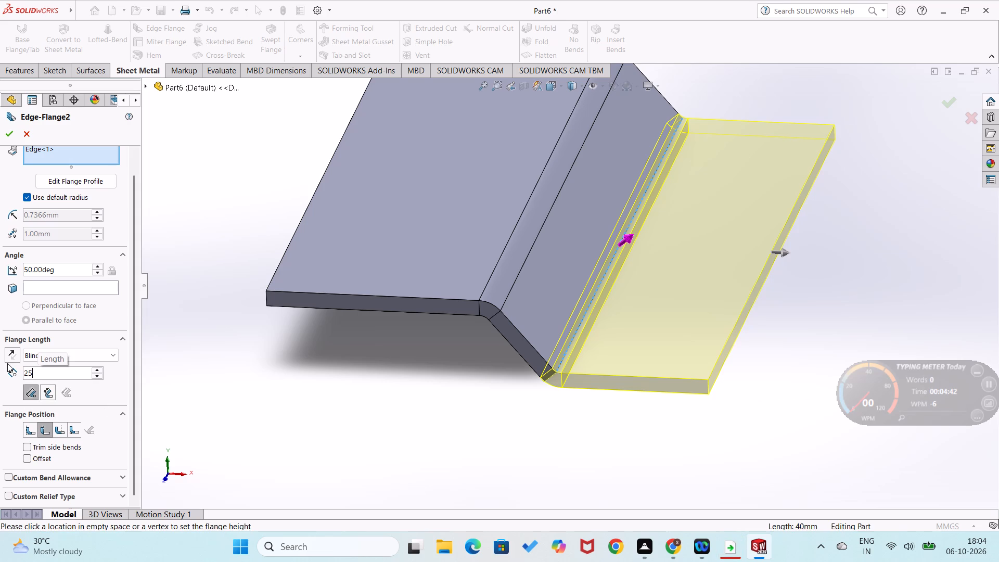
click(4, 127)
click(246, 372)
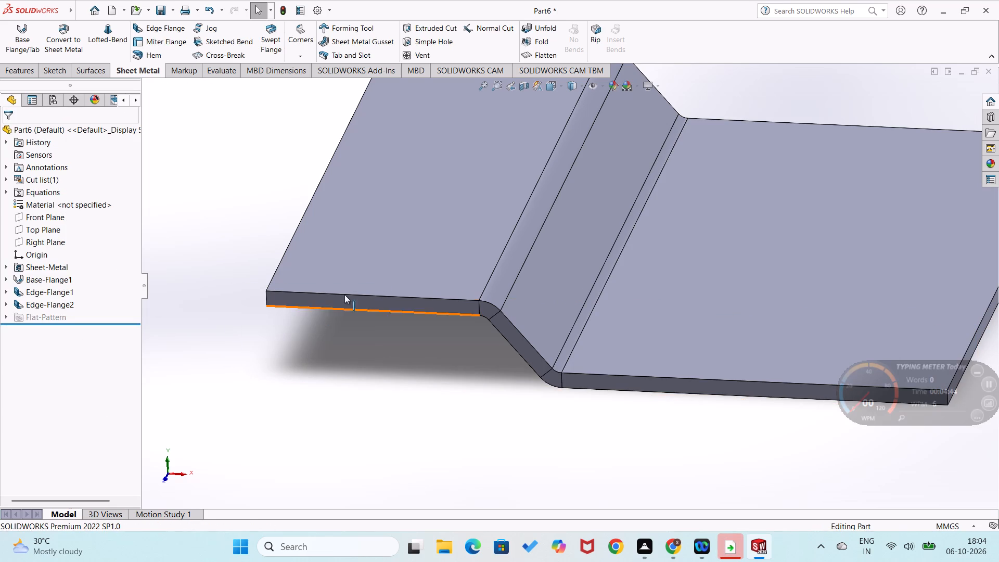
Start a sketch on the base flange's top face and draw two circles about 7.5 mm in diameter, one near each short end.
right_click(396, 260)
click(422, 241)
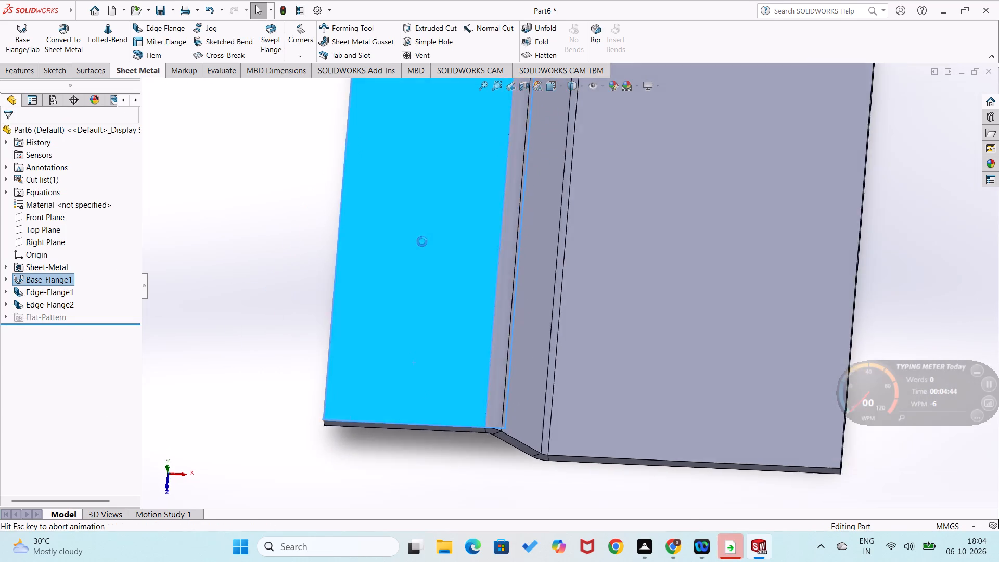
click(336, 289)
right_drag(295, 290, 289, 356)
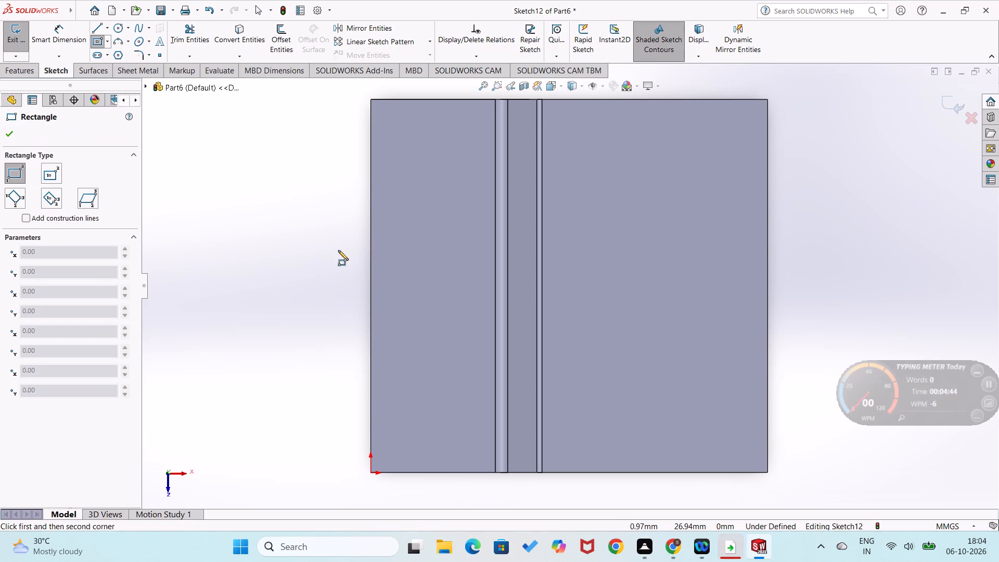
right_drag(295, 277, 391, 296)
click(429, 149)
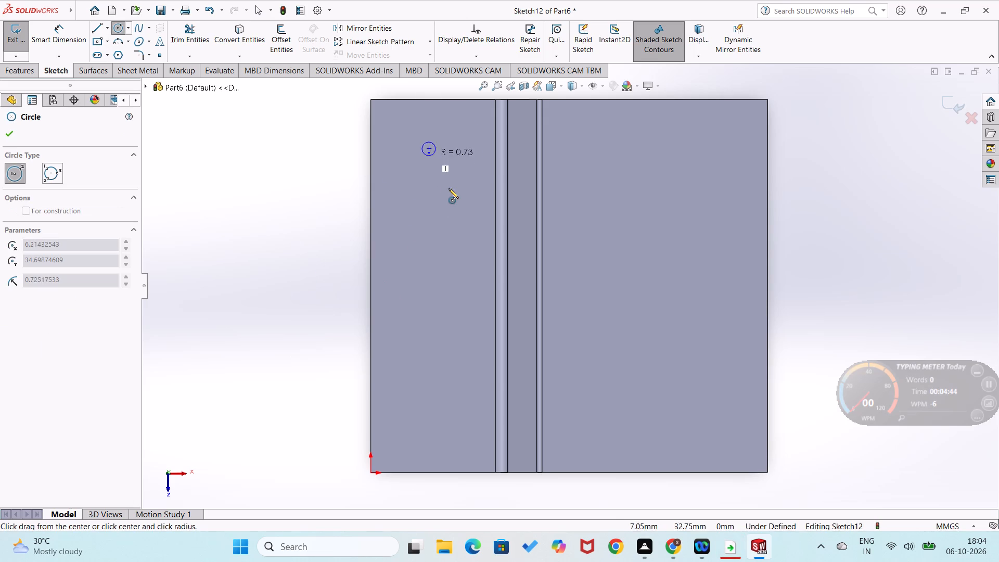
click(451, 175)
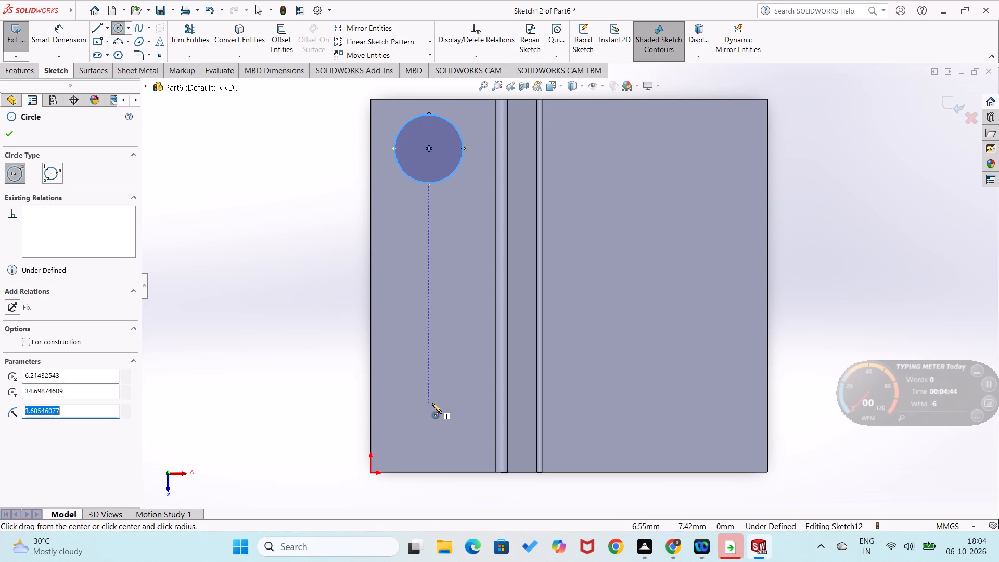
click(432, 408)
click(442, 441)
Align the centres of the two circles with a Vertical relation.
right_drag(295, 446, 301, 349)
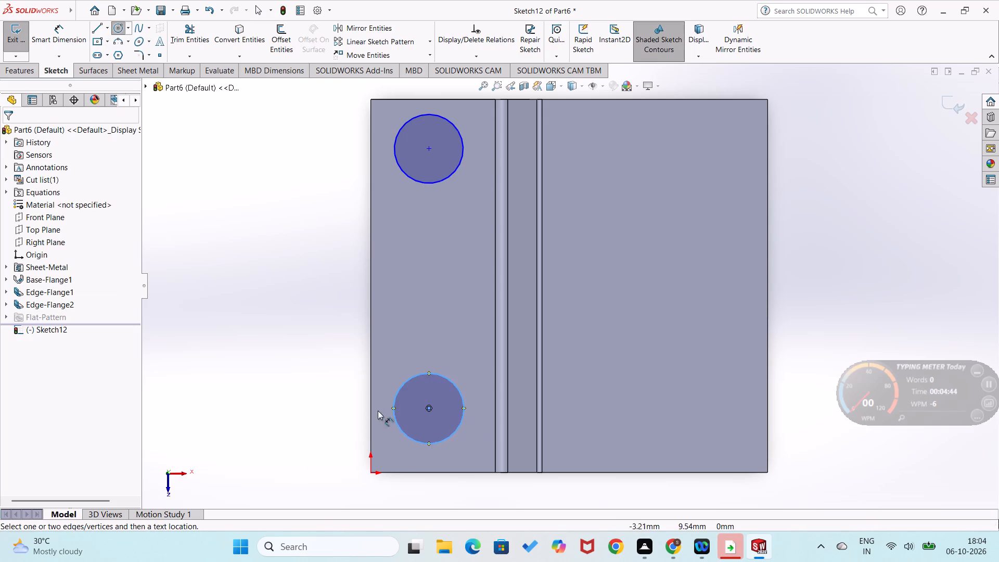
key(Escape)
click(429, 407)
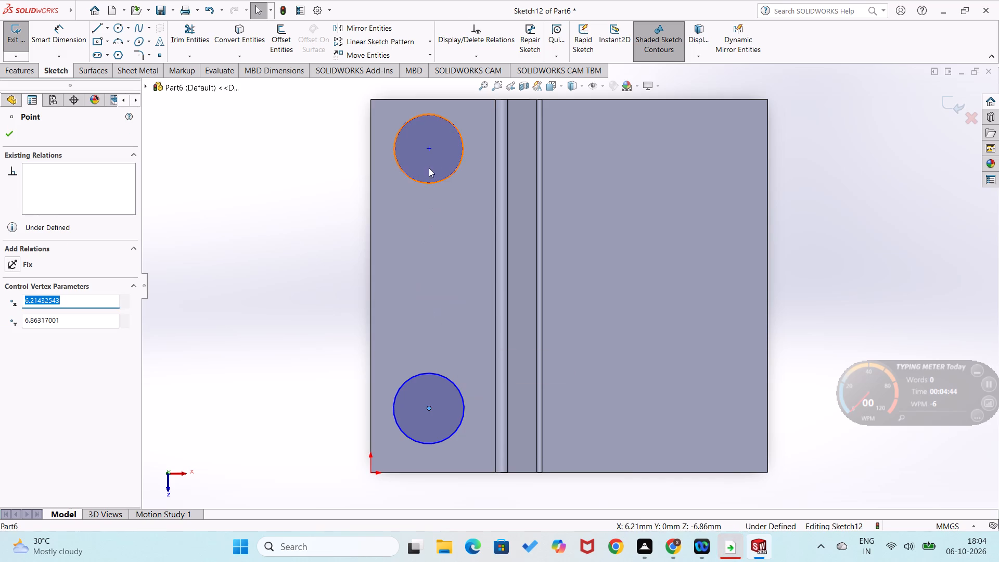
ctrl+click(429, 151)
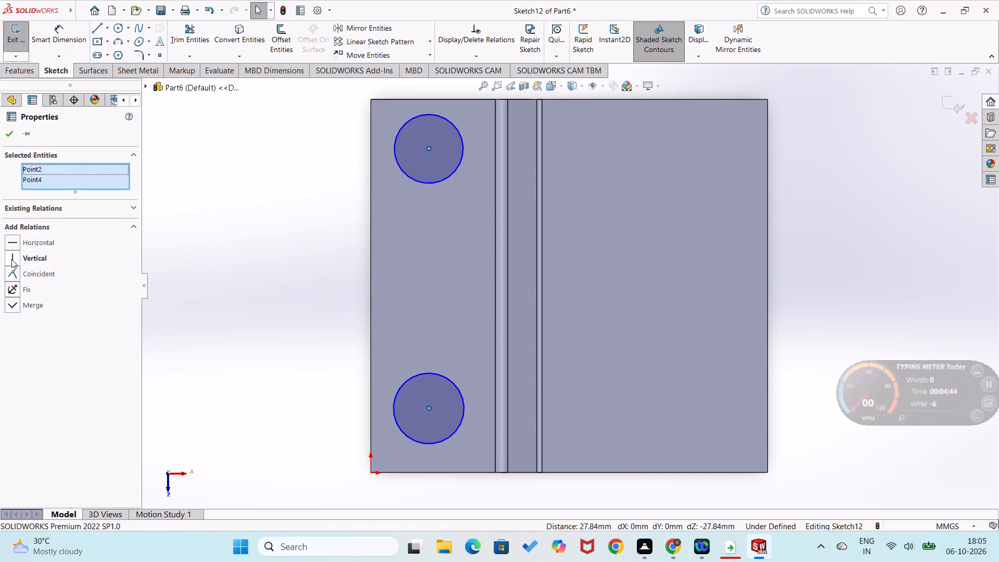
click(11, 259)
click(12, 139)
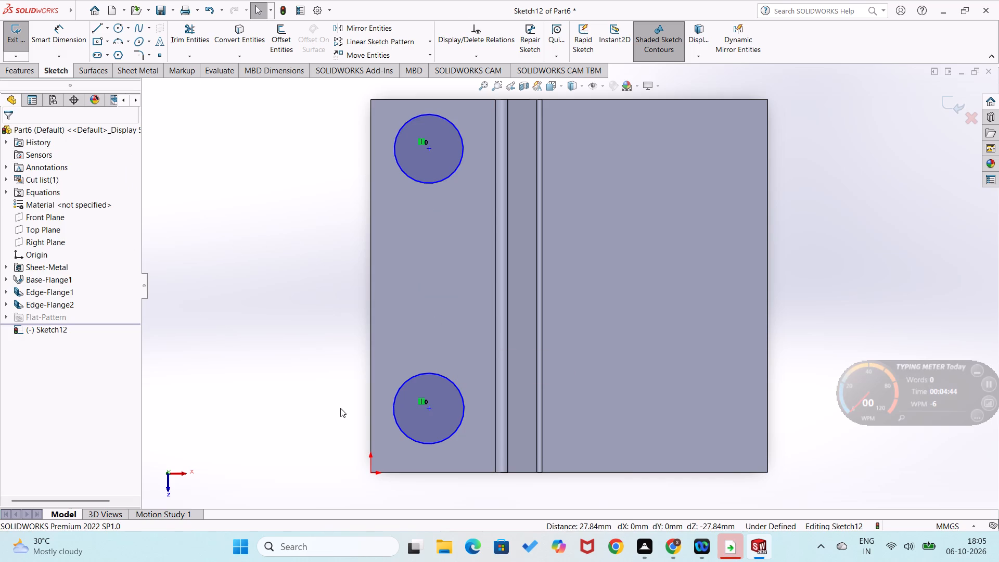
Dimension the centre of the circle nearer the origin 10 mm from the origin along the plate's long direction.
right_drag(387, 408, 366, 326)
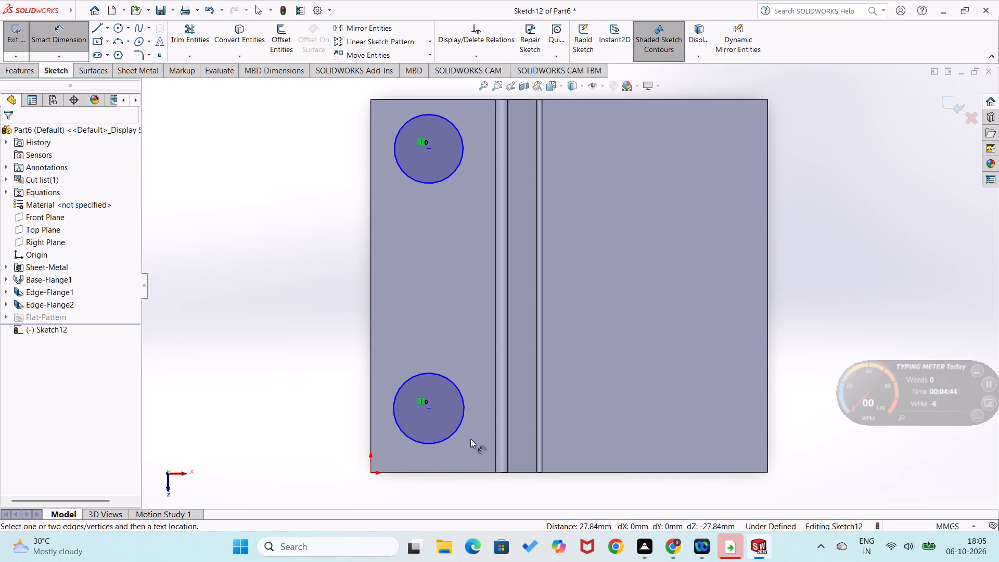
click(371, 471)
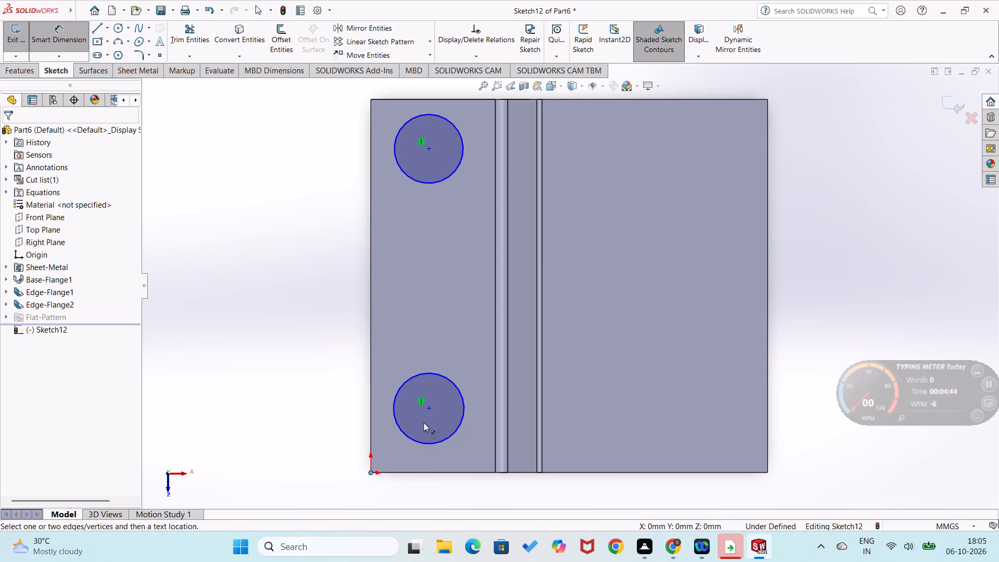
click(427, 407)
click(334, 422)
text(10)
key(Return)
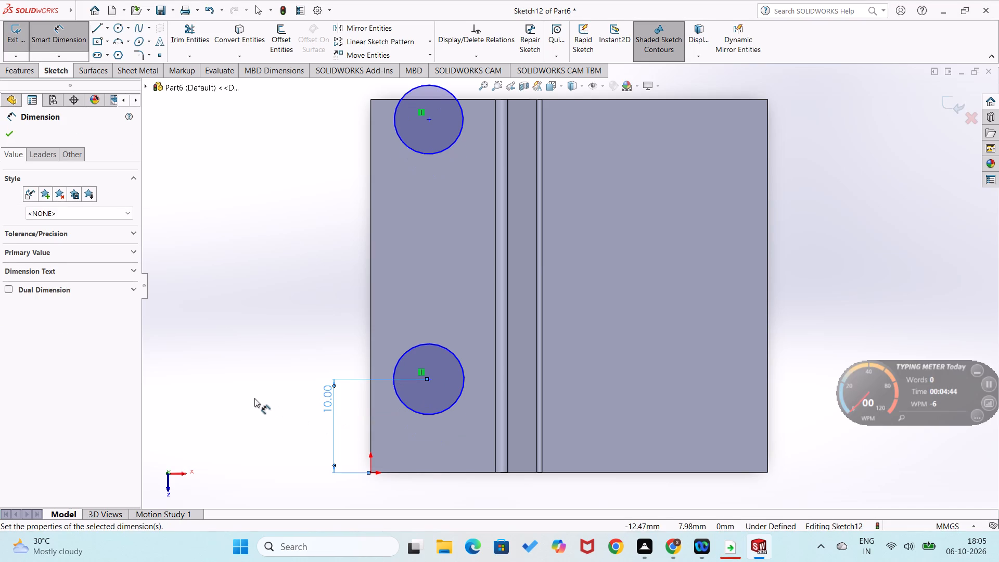
click(254, 398)
Dimension the spacing between the two circle centres as 20 mm.
click(429, 377)
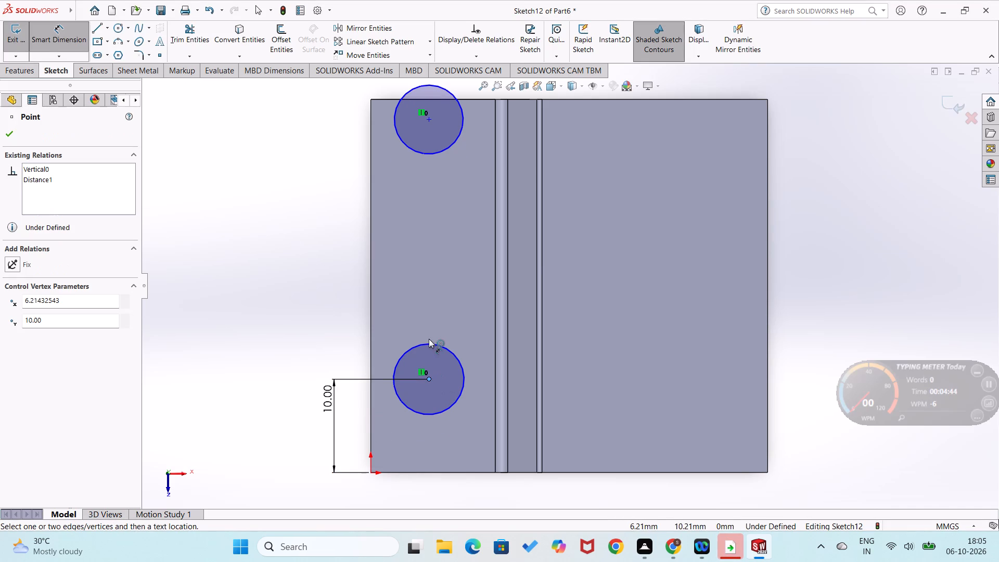
click(428, 120)
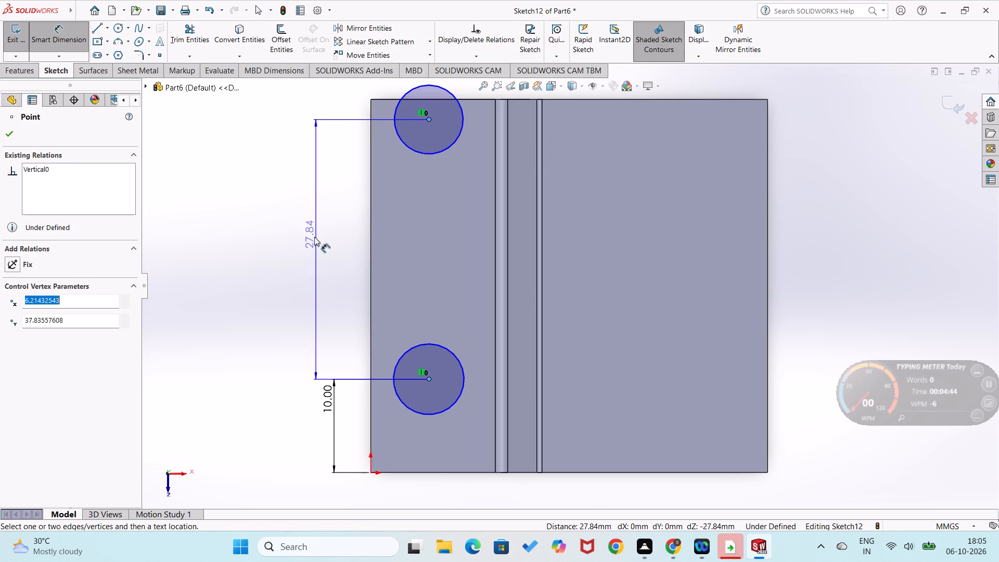
click(314, 237)
text(20)
key(Return)
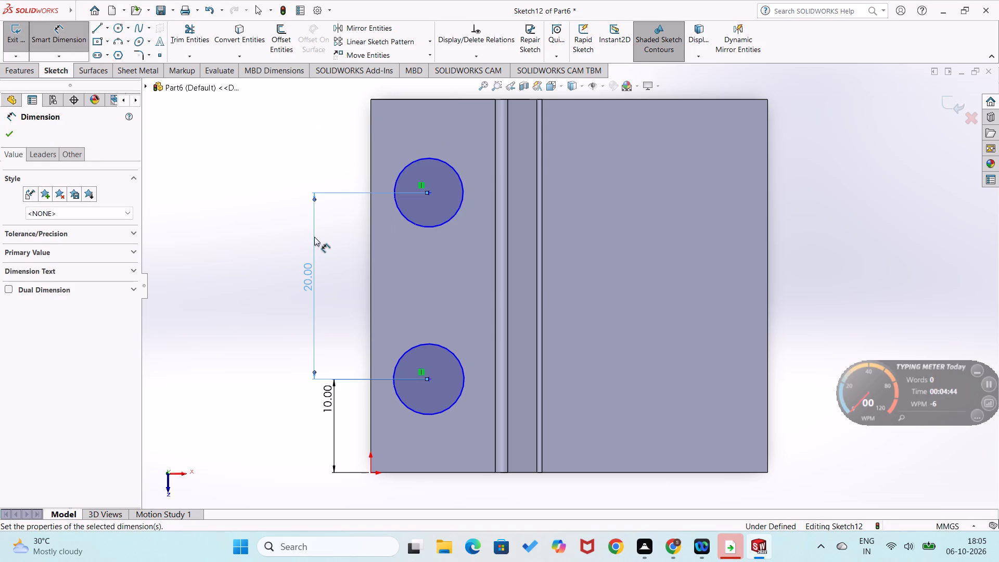
click(267, 260)
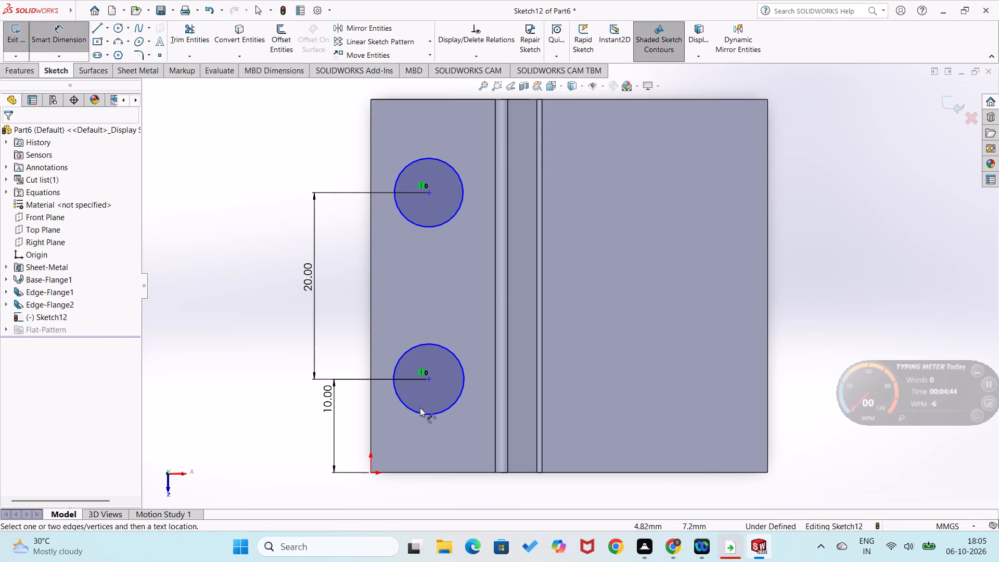
Dimension both circles with a diameter of 5 mm.
click(436, 411)
click(431, 438)
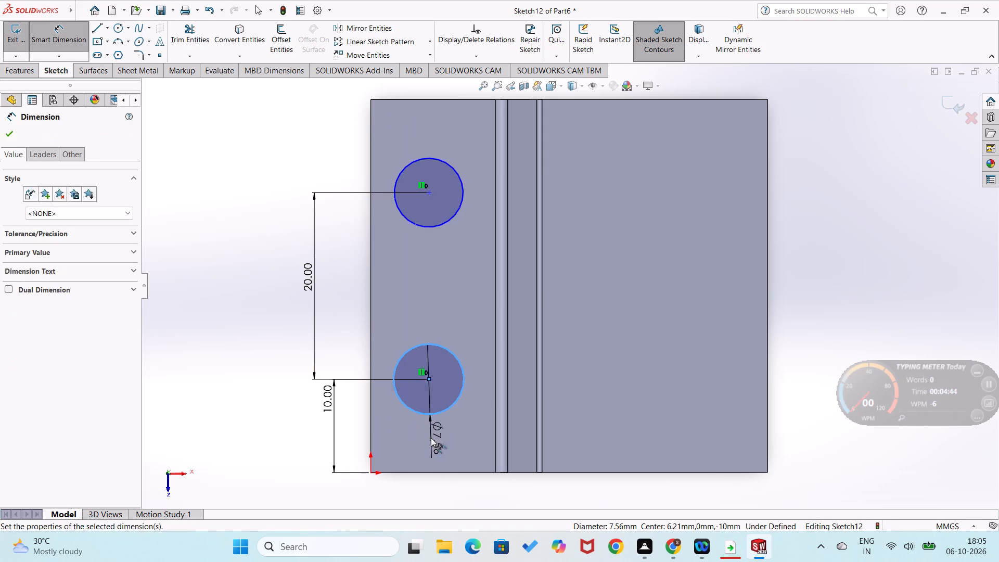
key(5)
key(Return)
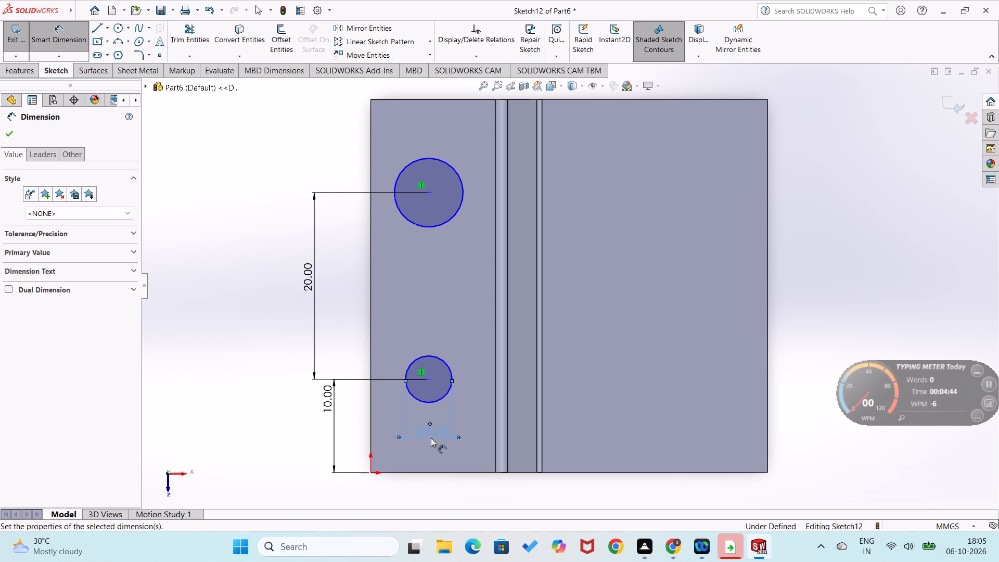
drag(449, 222, 445, 239)
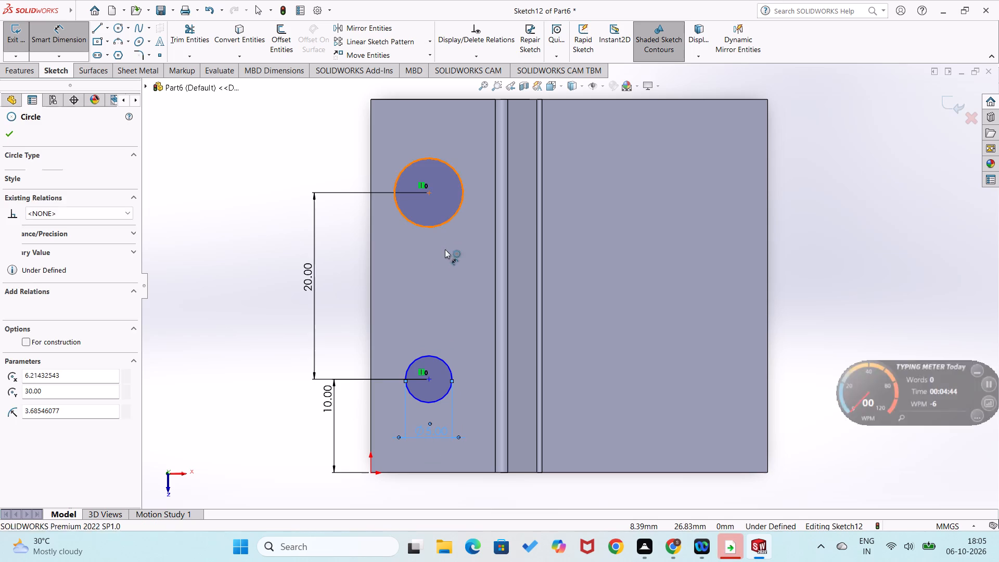
click(445, 254)
key(5)
key(Return)
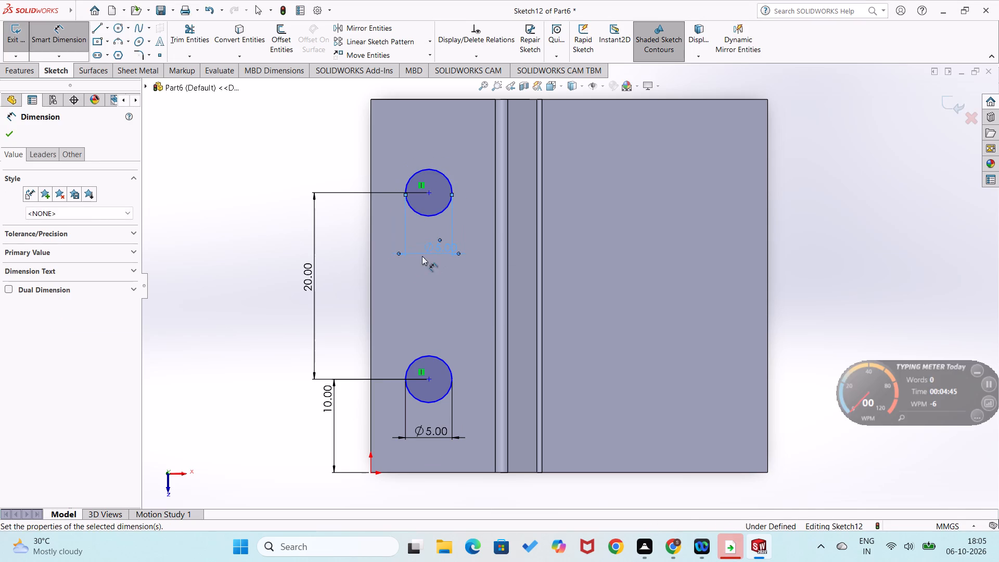
click(329, 270)
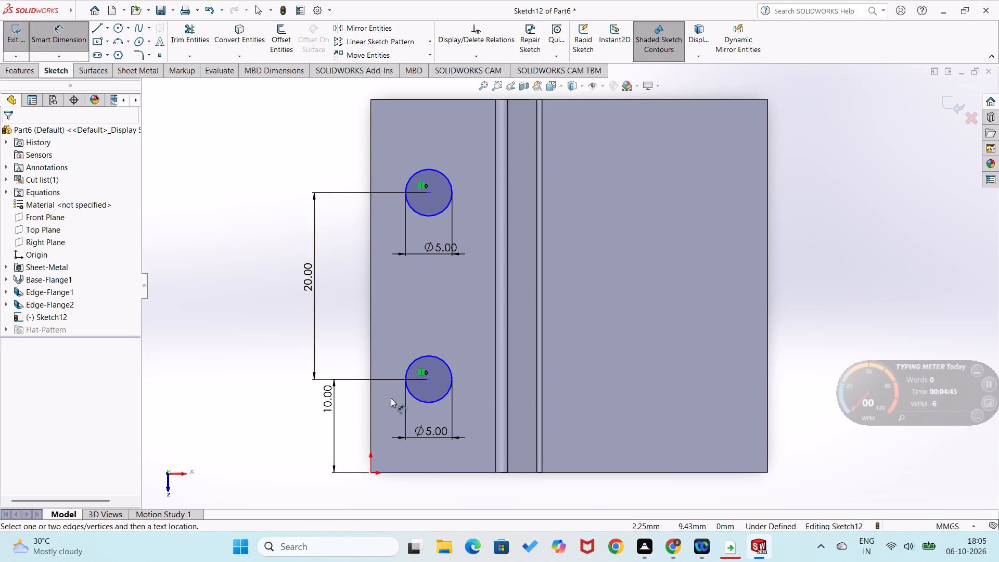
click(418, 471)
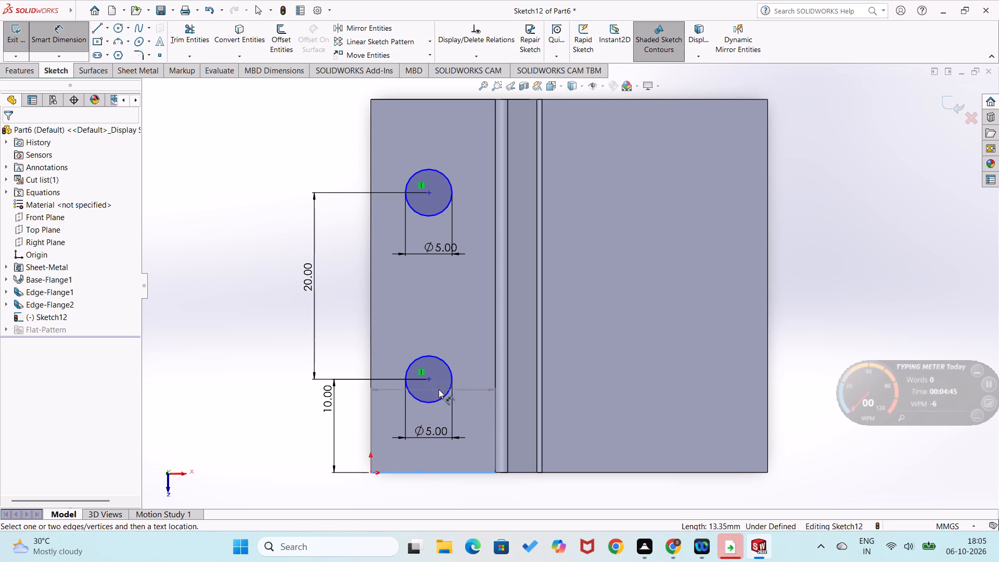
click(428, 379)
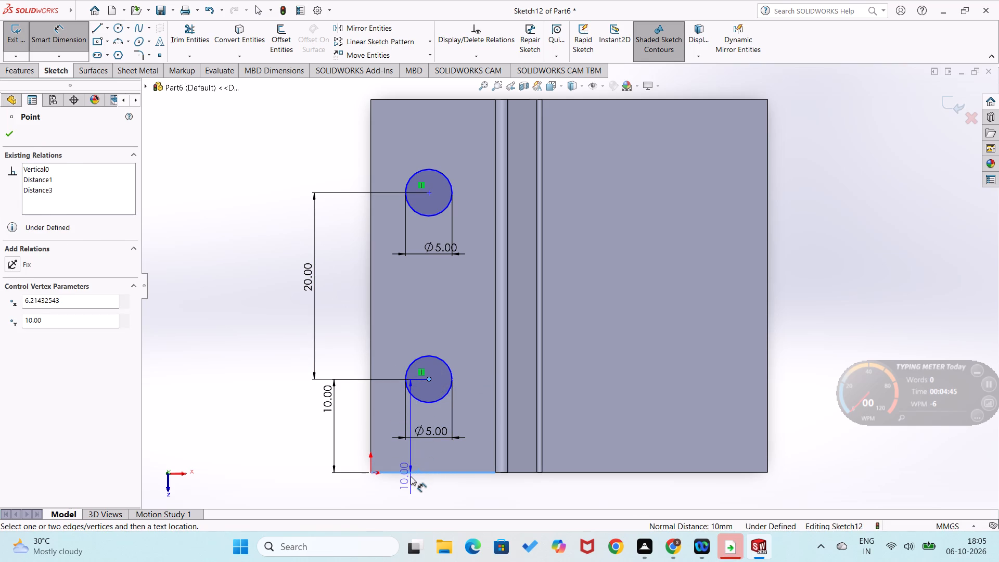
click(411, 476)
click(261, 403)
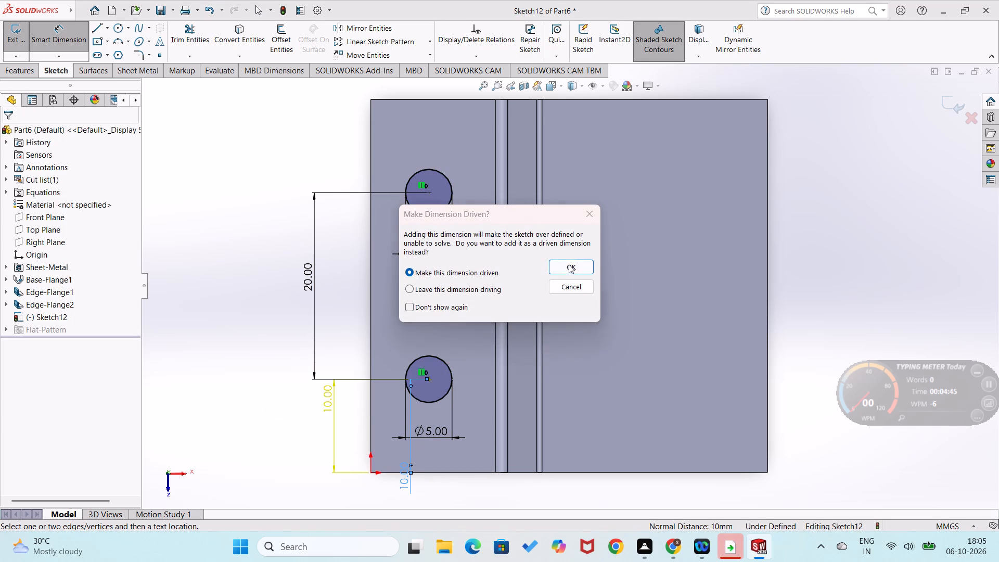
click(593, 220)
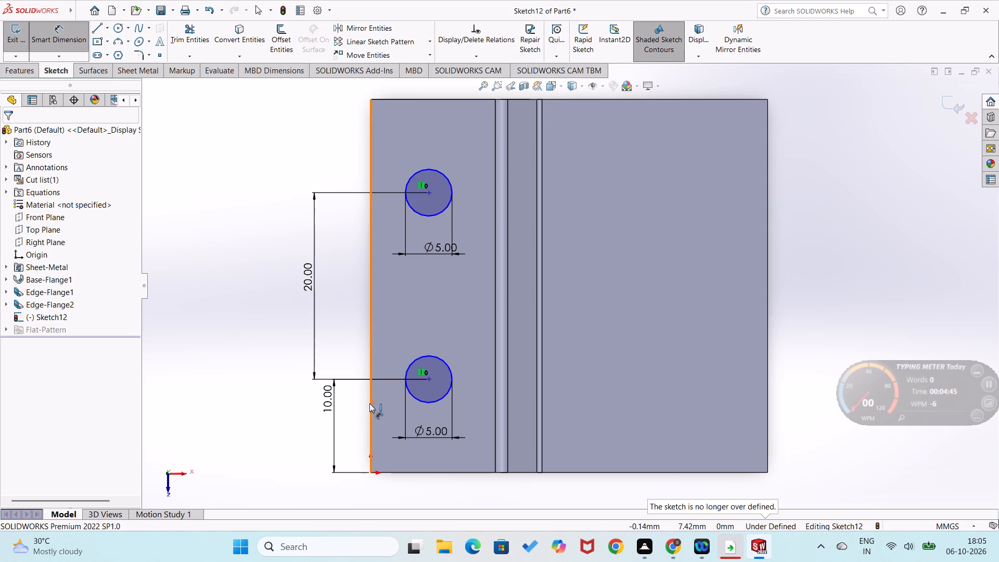
Dimension the centre of the circle nearer the origin 7.5 mm from the base flange's free long edge.
click(369, 403)
click(429, 378)
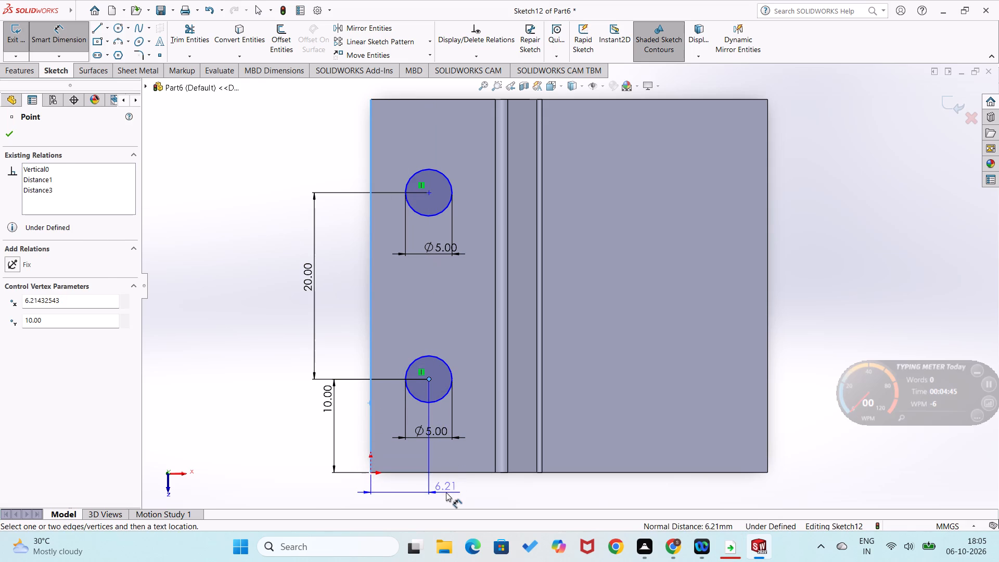
click(445, 492)
text(7.5)
key(Return)
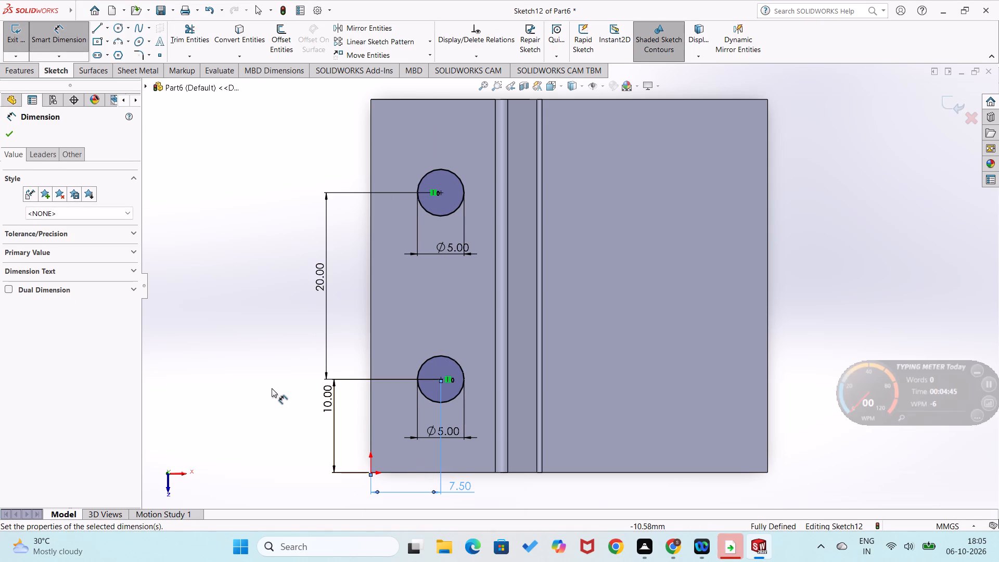
Cut-extrude the two 5 mm circles from the sketch plane down through the base flange.
click(272, 388)
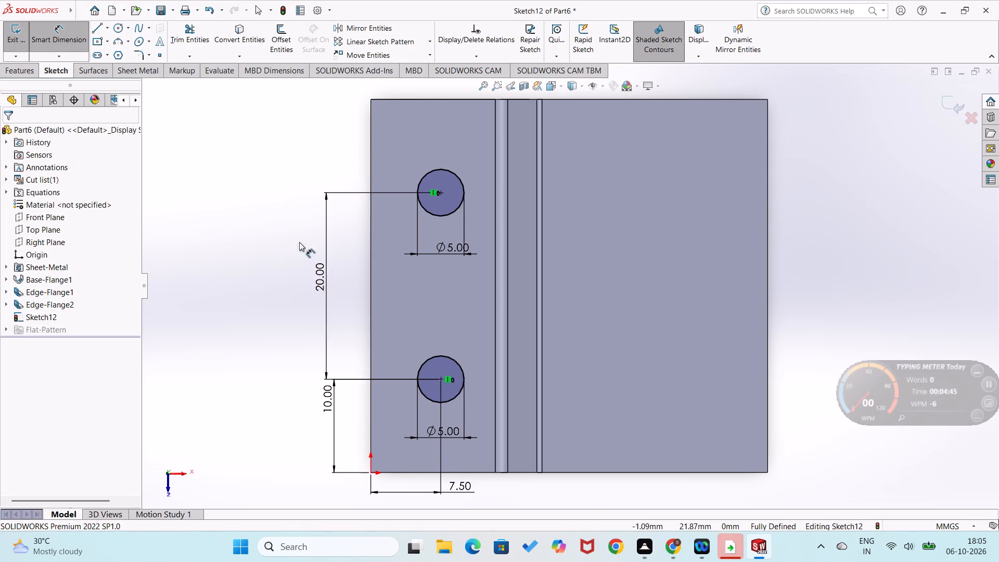
click(26, 71)
click(178, 44)
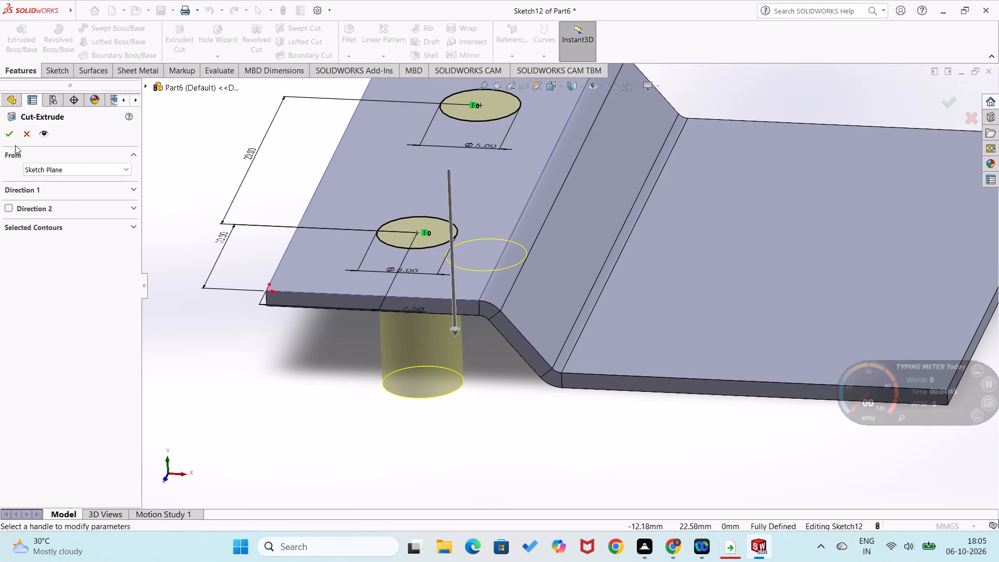
click(10, 136)
click(277, 397)
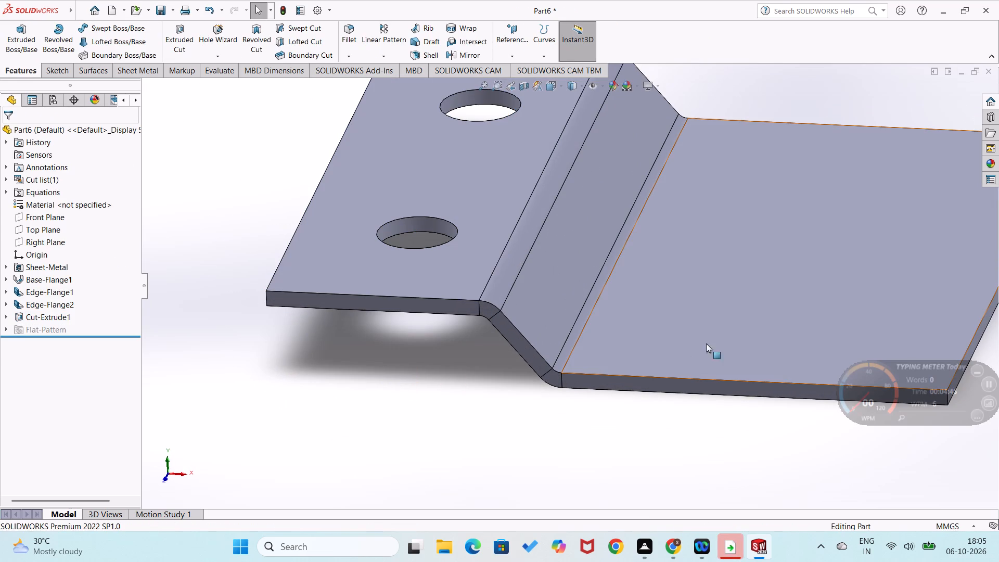
On the lower flange's top face, sketch a closed triangle from the bend along the side edge nearer the origin and about 15 mm up the outer edge.
right_click(795, 315)
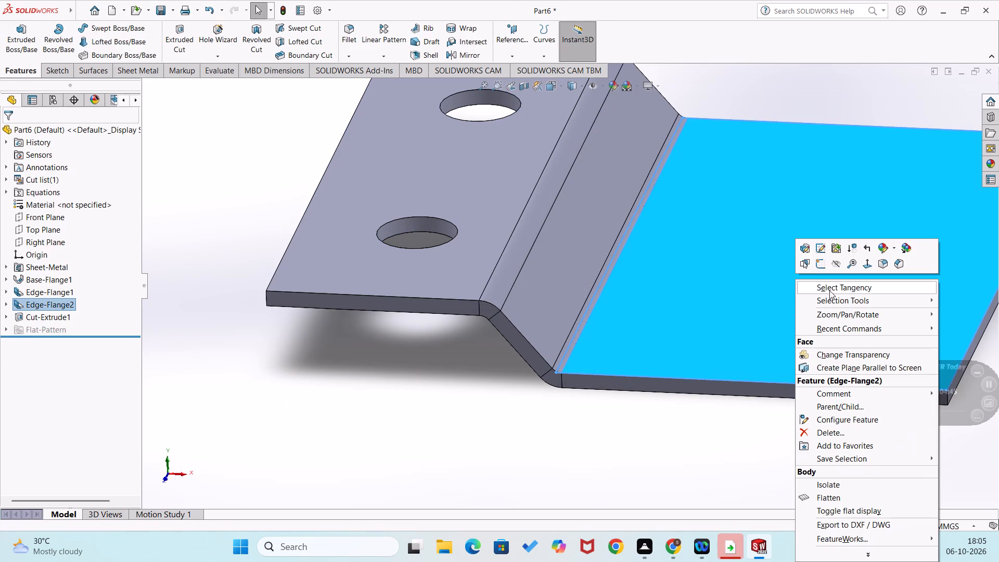
click(822, 269)
click(822, 269)
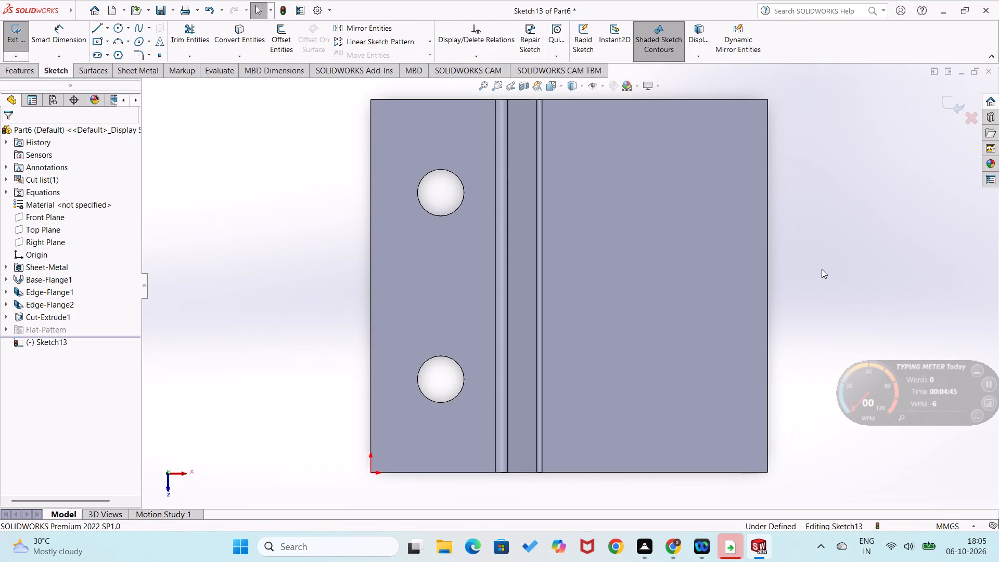
right_drag(850, 271, 800, 305)
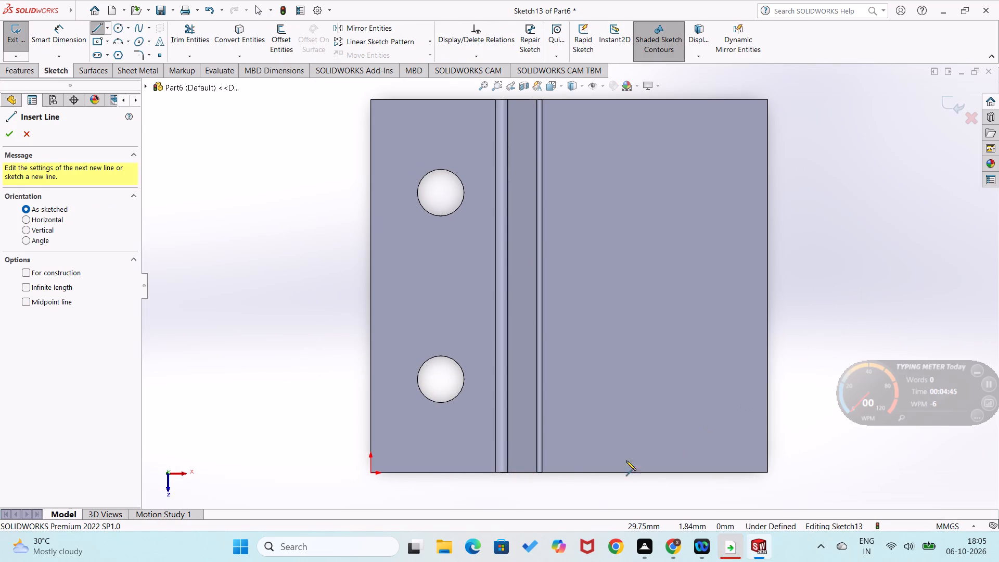
click(541, 472)
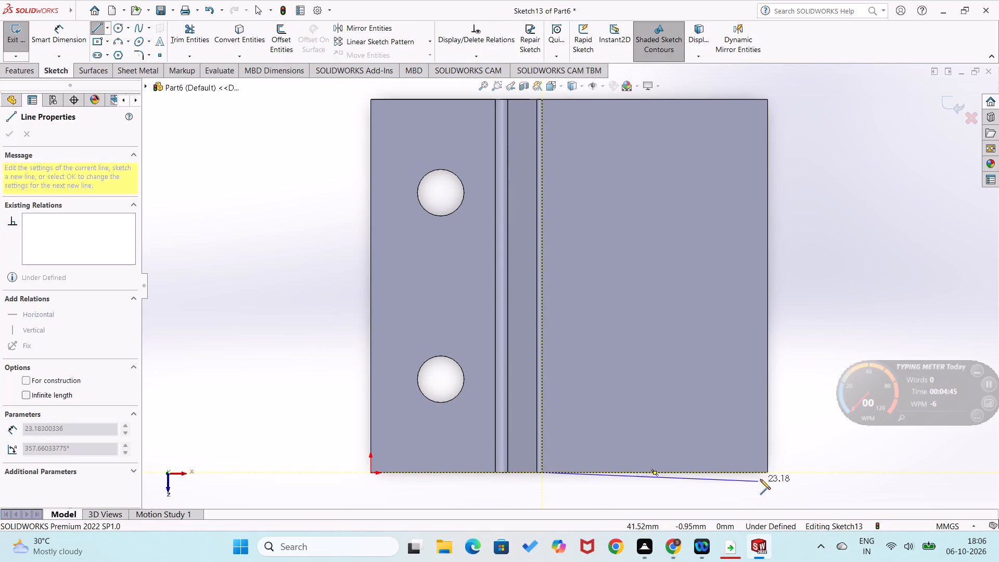
click(767, 472)
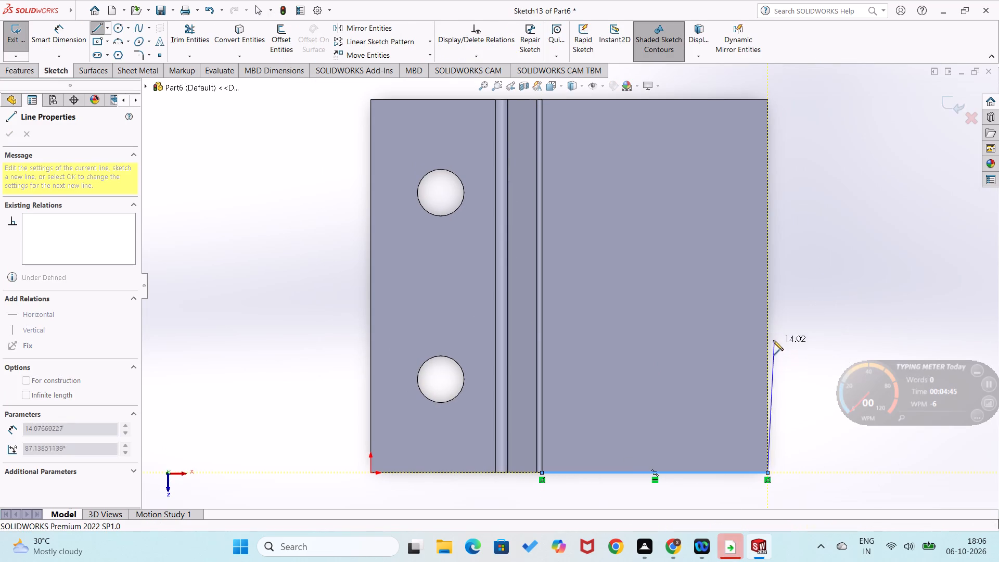
click(768, 333)
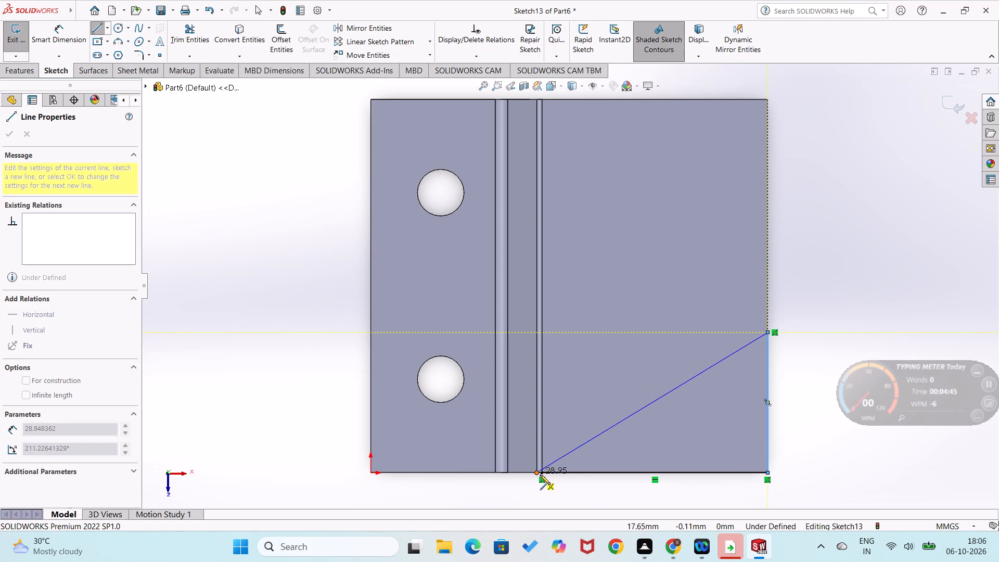
click(542, 474)
right_drag(750, 472, 787, 366)
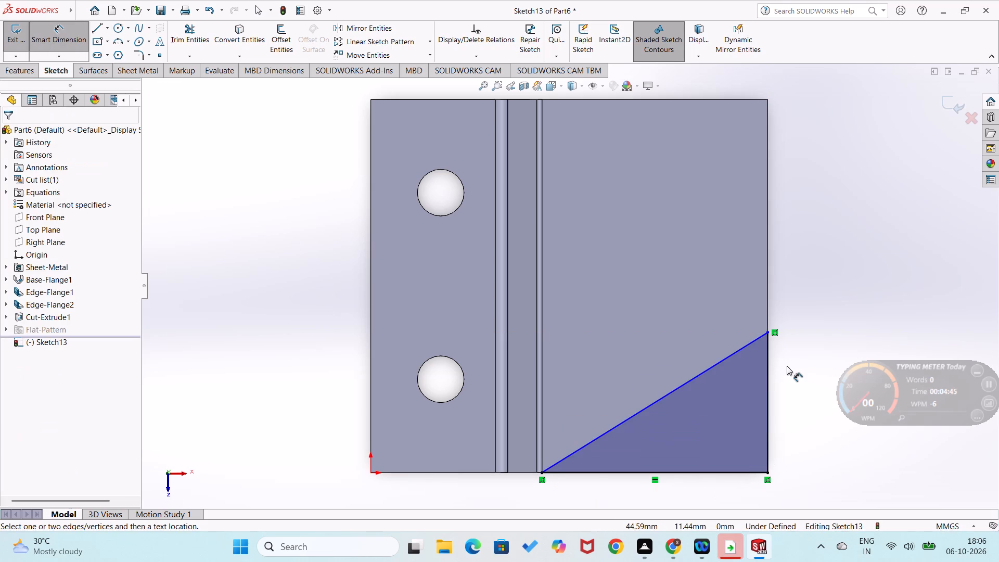
Sketch a small closed triangle about 3.9 by 5 mm at the lower flange's outer corner farther from the origin.
right_drag(818, 142, 779, 220)
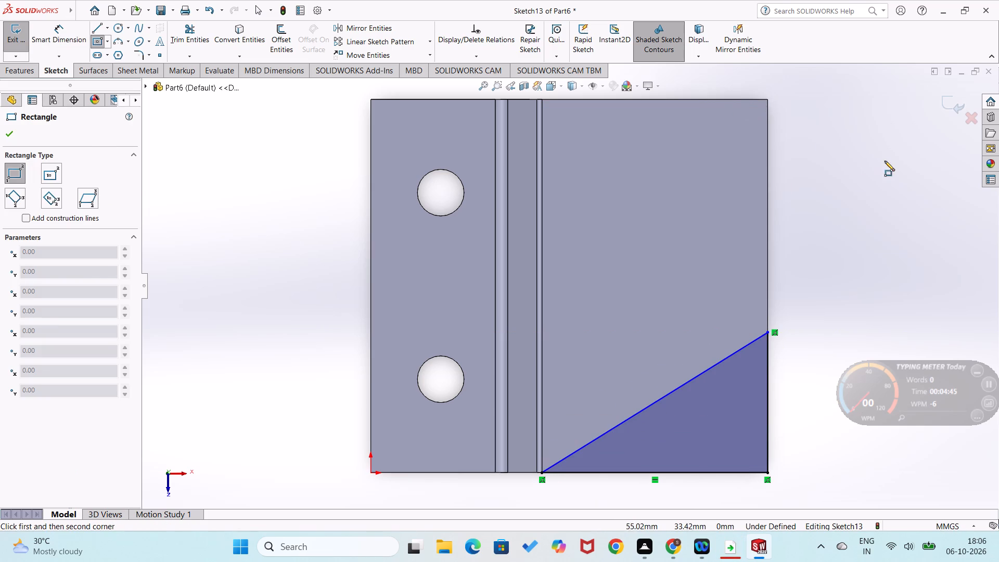
right_drag(885, 161, 831, 181)
click(732, 99)
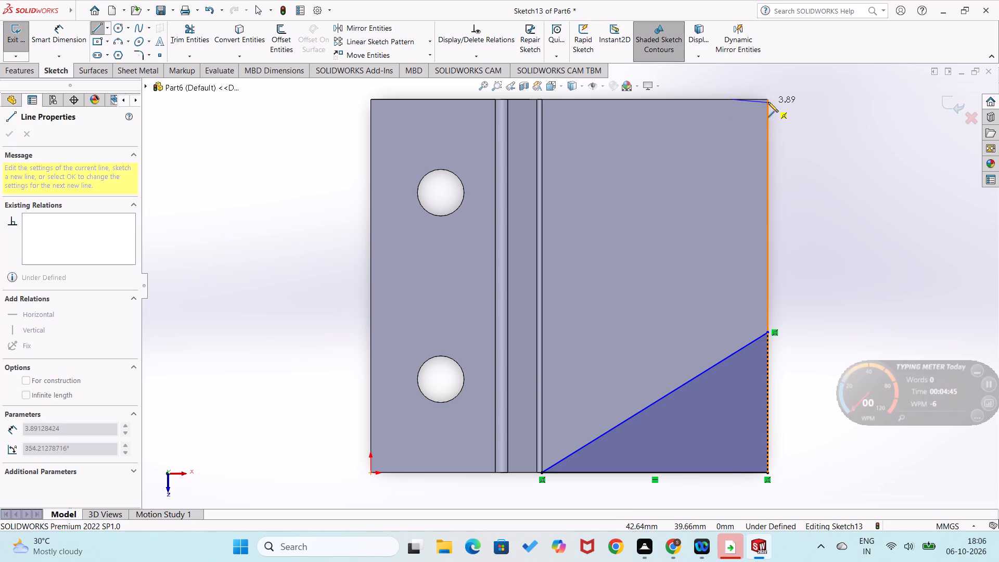
click(766, 100)
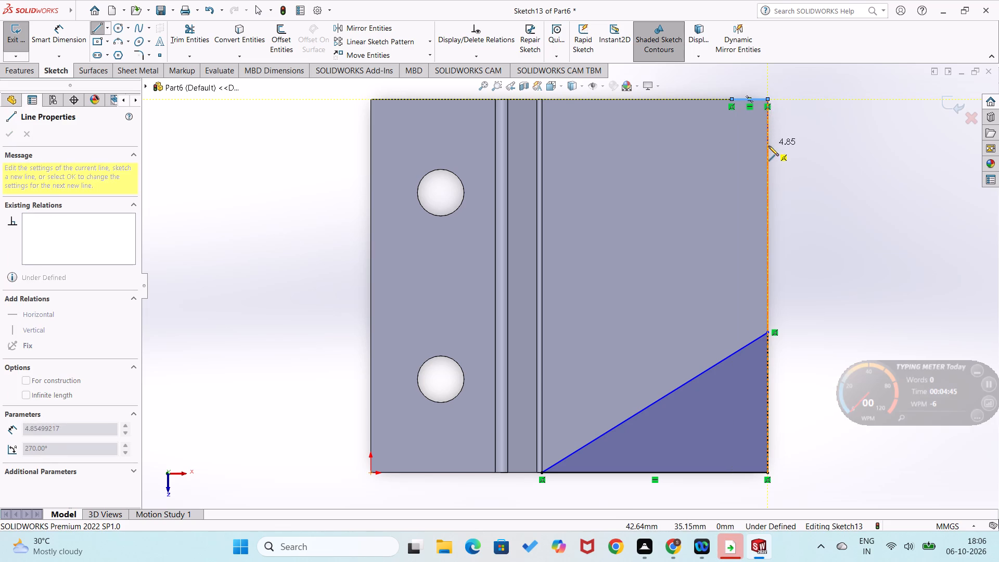
click(768, 146)
click(732, 99)
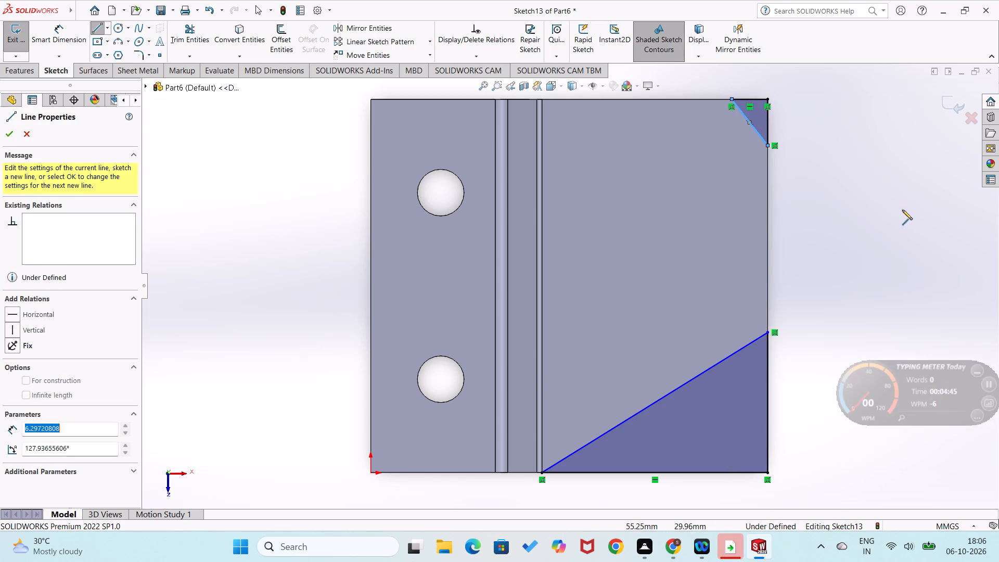
Dimension both legs of the small corner triangle as 5 mm.
right_drag(894, 226, 908, 138)
click(768, 129)
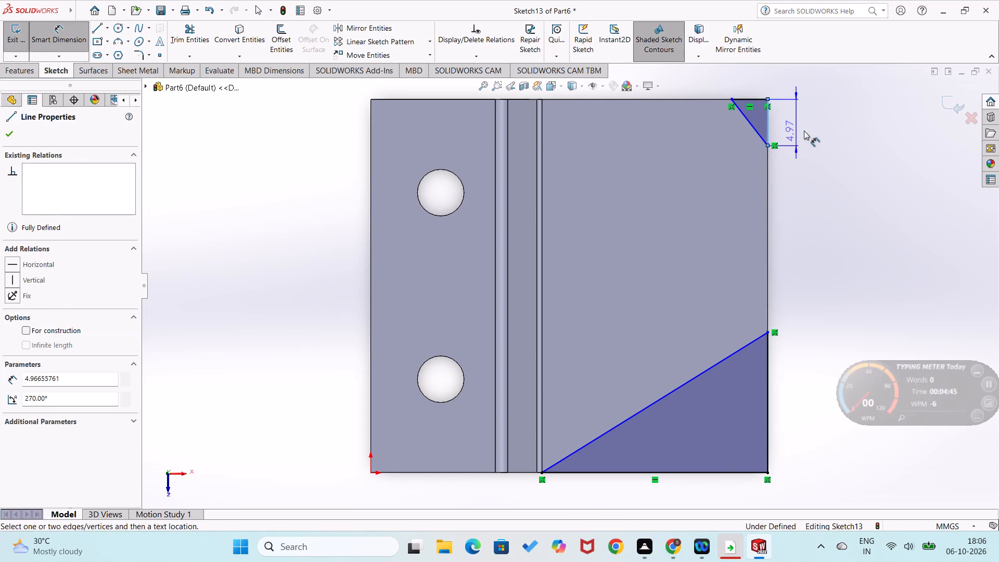
click(809, 131)
key(5)
key(Return)
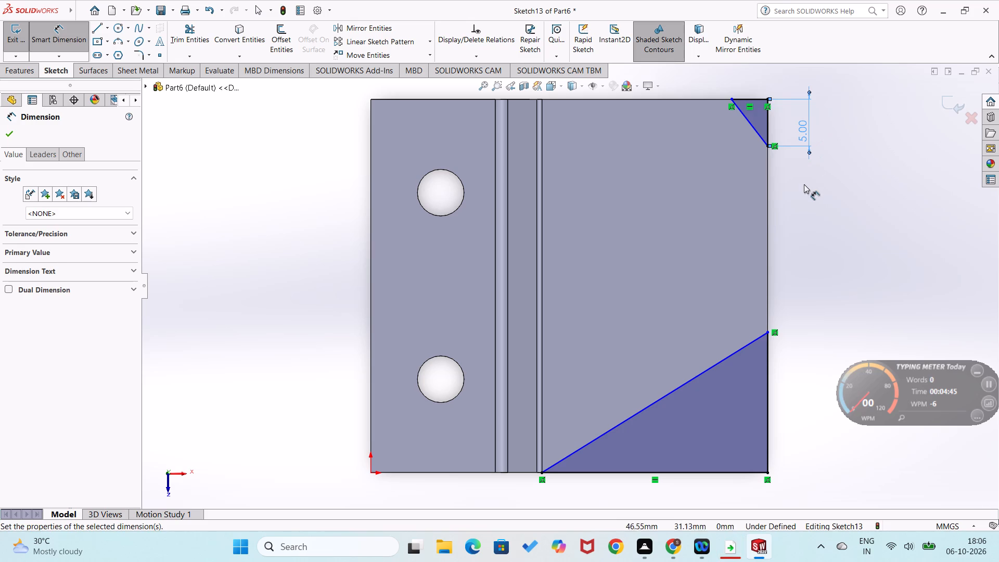
click(804, 184)
drag(751, 97, 755, 80)
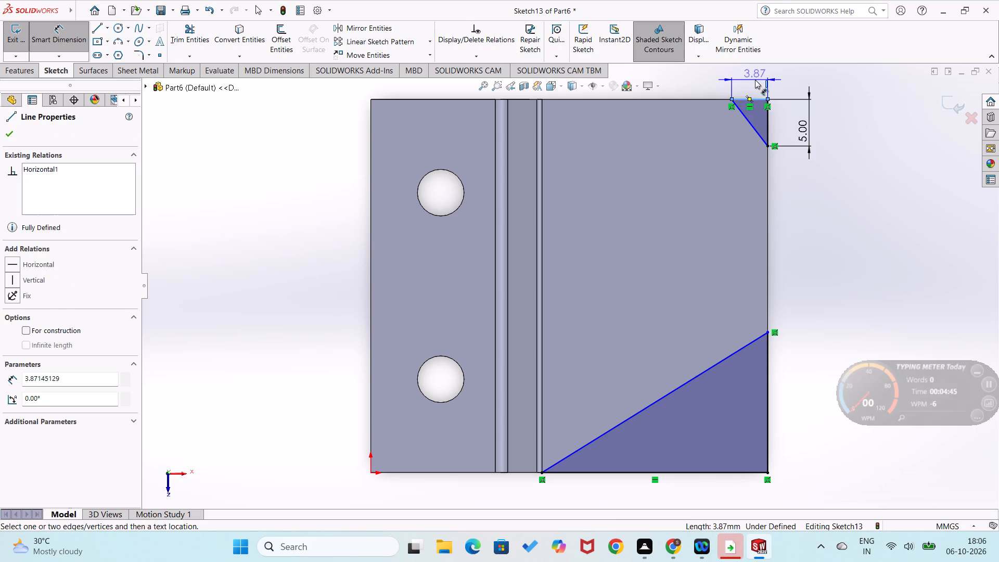
click(755, 80)
key(5)
key(Return)
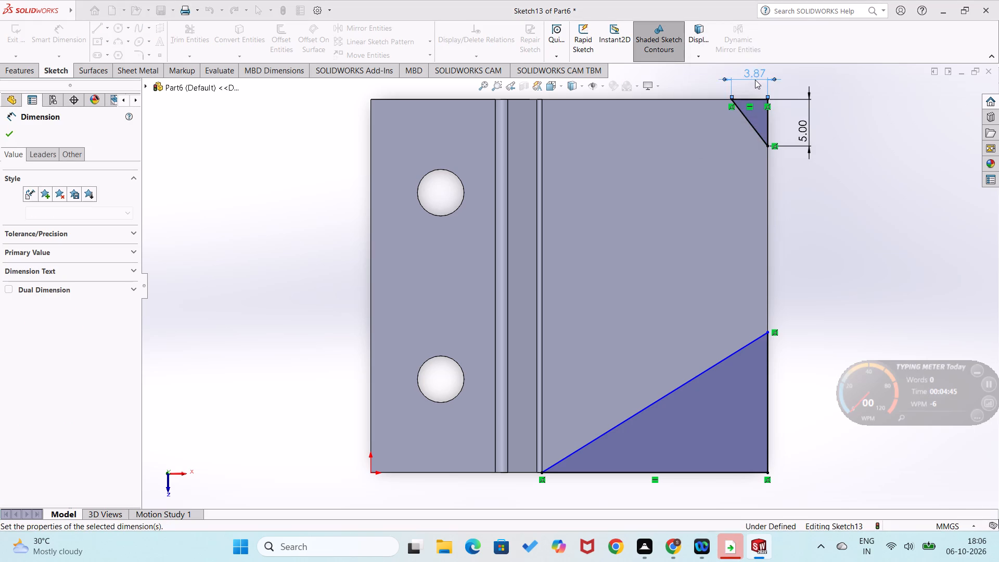
click(784, 193)
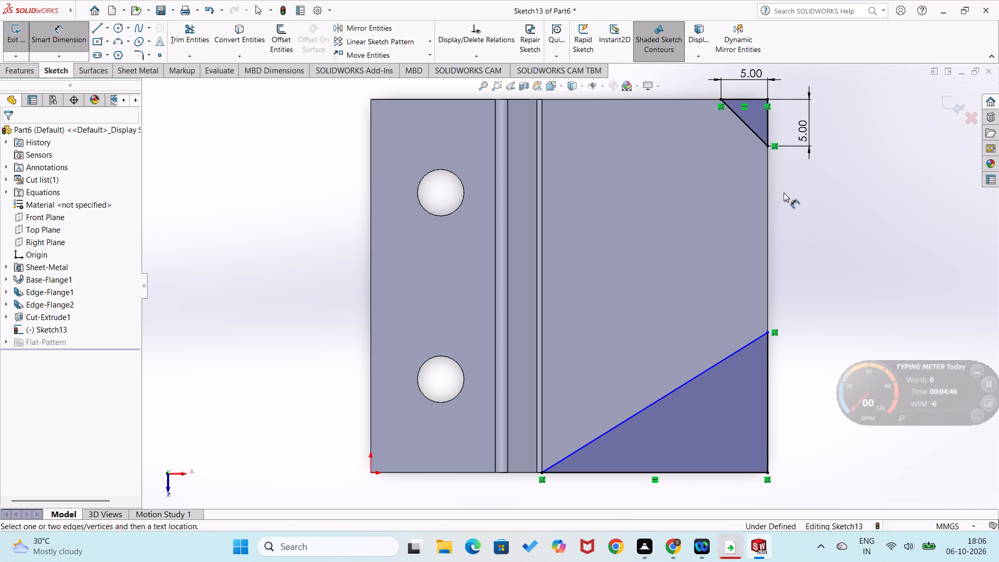
Dimension the distance between the two triangles' endpoints along the flange's outer edge as 15 mm.
click(769, 333)
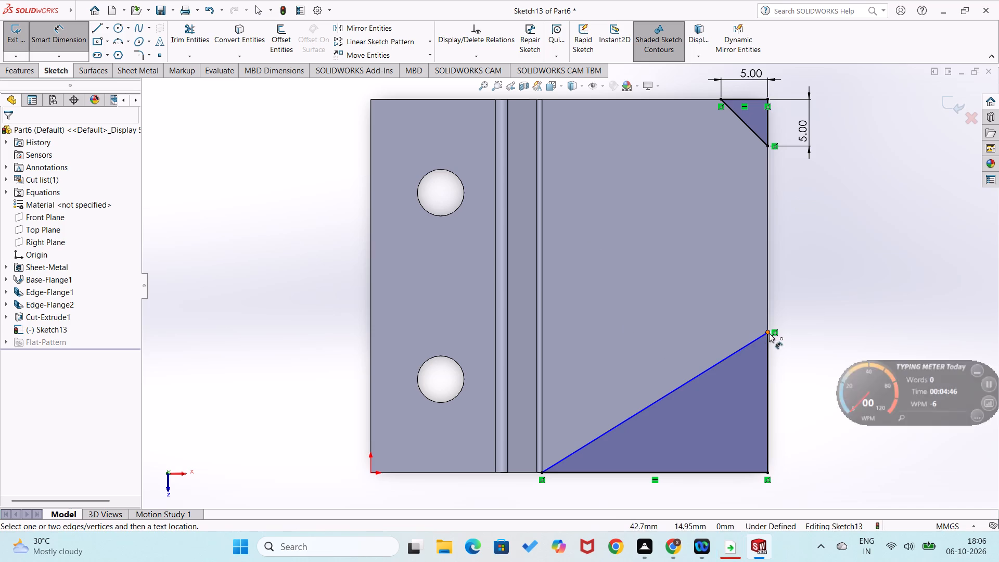
click(770, 147)
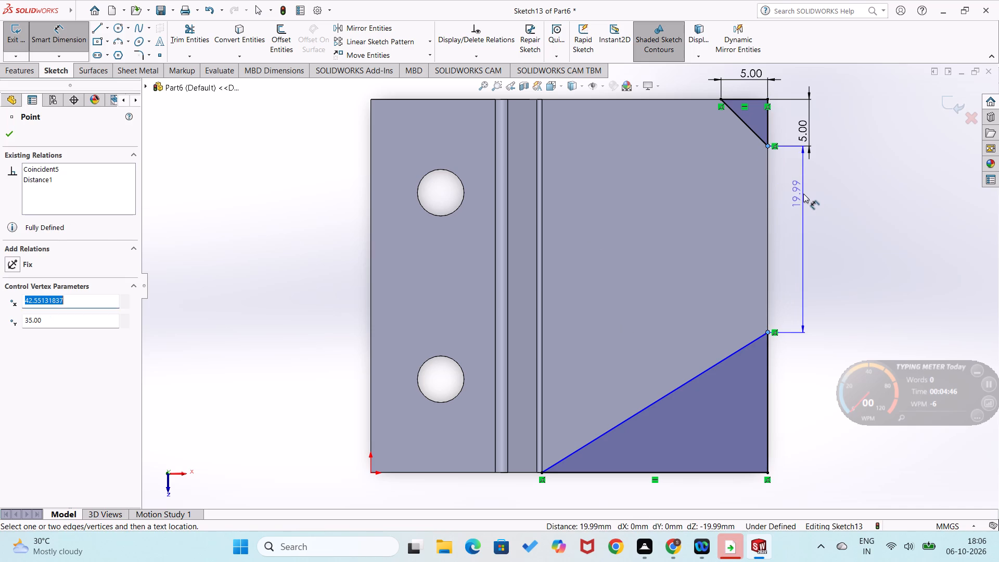
click(808, 201)
text(15)
key(Return)
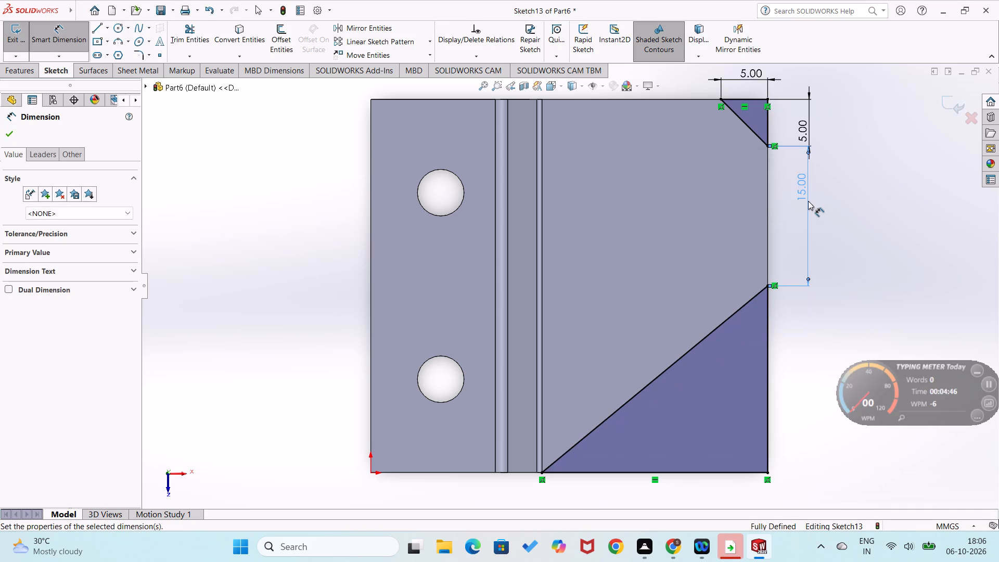
click(848, 265)
Cut-extrude both triangles from the sketch plane to trim the lower flange's two outer corners.
click(25, 68)
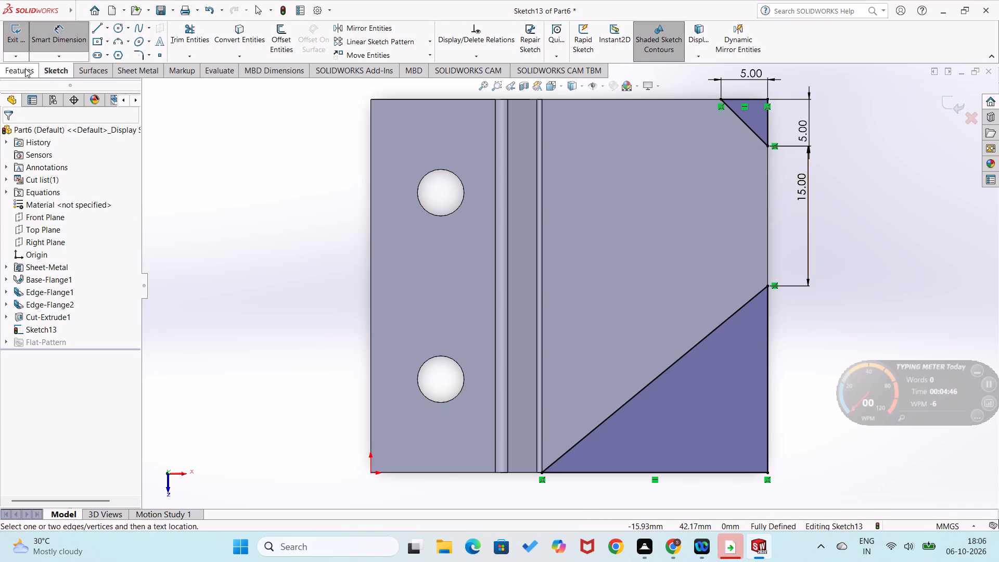
click(180, 40)
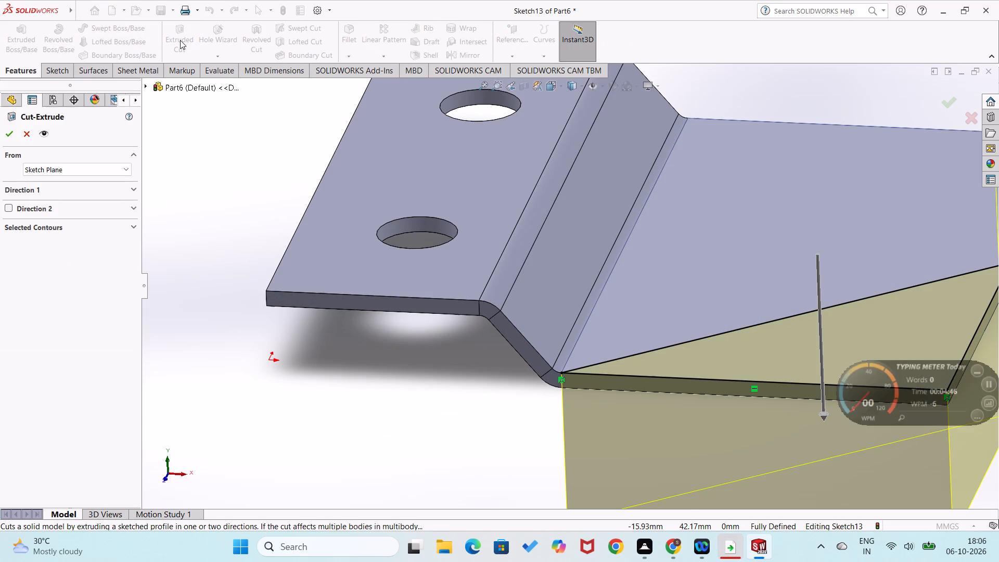
scroll(199, 149, up, 1)
click(9, 136)
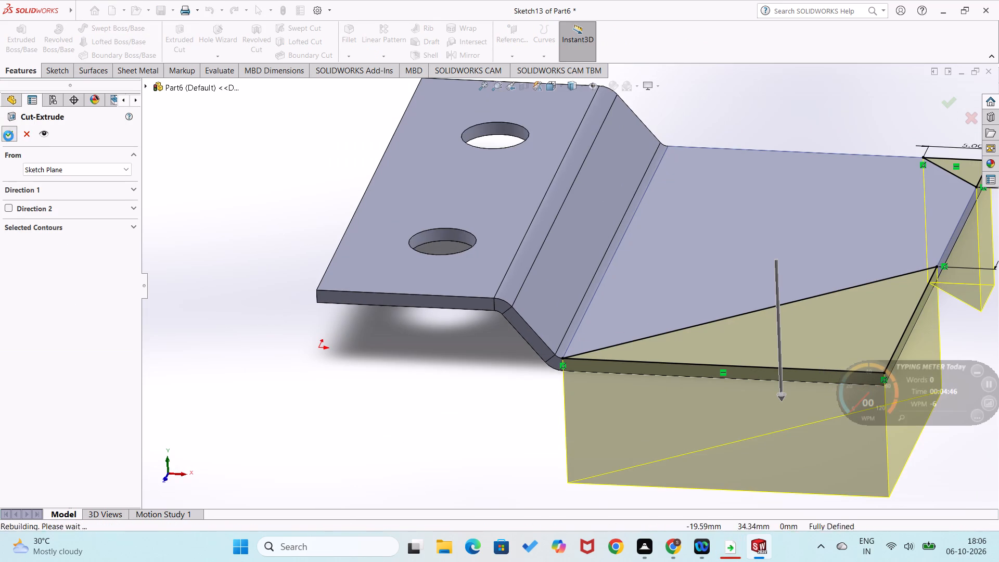
click(189, 228)
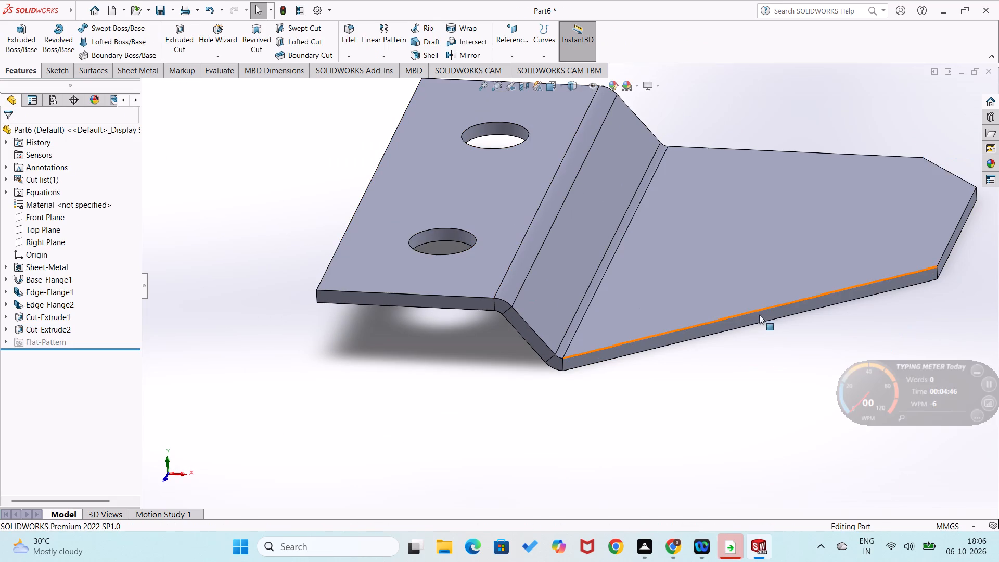
Sketch a circle about 6.6 mm in diameter on the lower flange's top face, near the small trimmed corner.
right_click(804, 244)
click(828, 229)
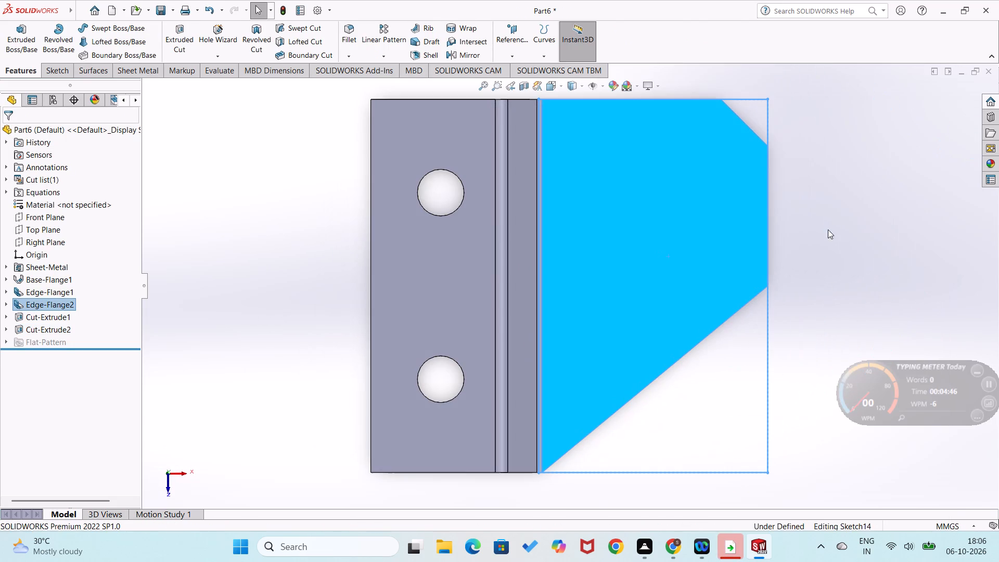
click(946, 325)
right_drag(793, 239, 880, 235)
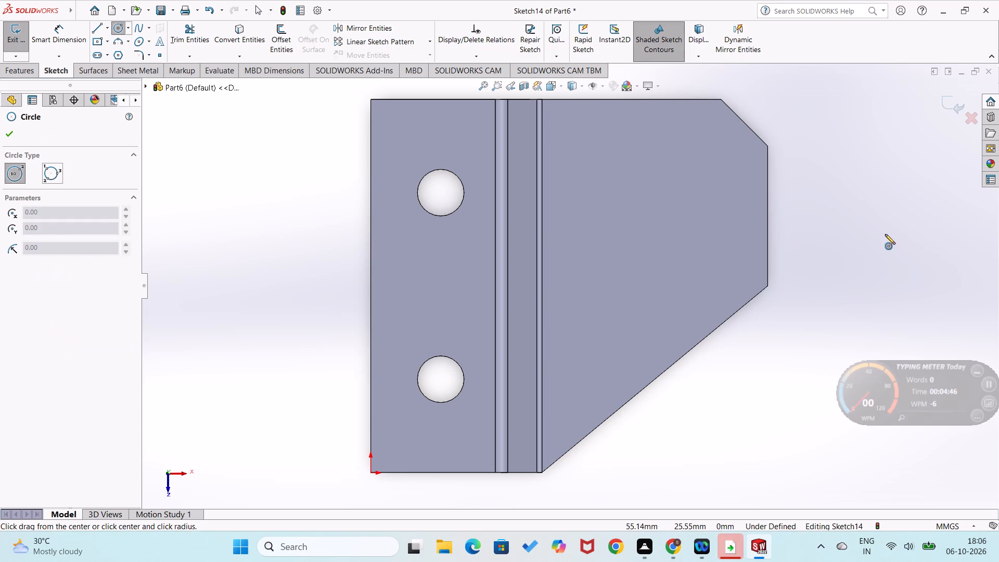
click(707, 185)
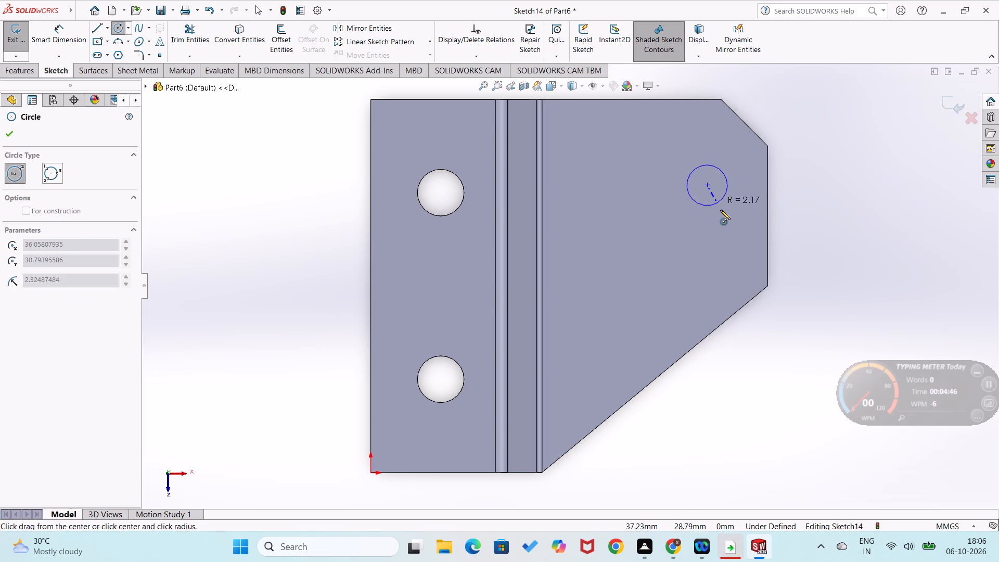
click(722, 212)
Dimension the new circle's centre 10 mm from the lower flange's side edge farther from the origin.
right_drag(847, 266, 840, 178)
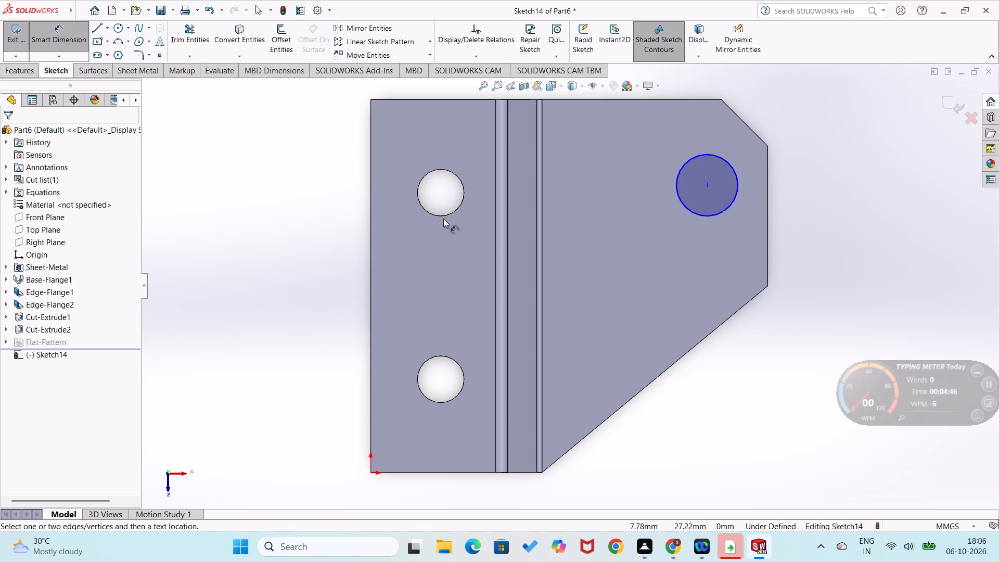
click(706, 101)
click(705, 183)
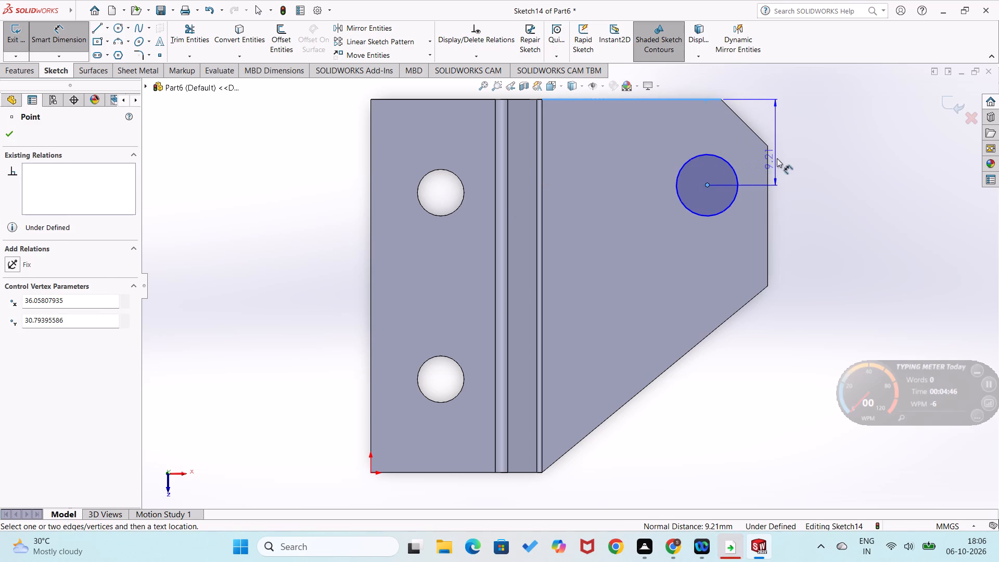
click(777, 158)
text(10)
key(Return)
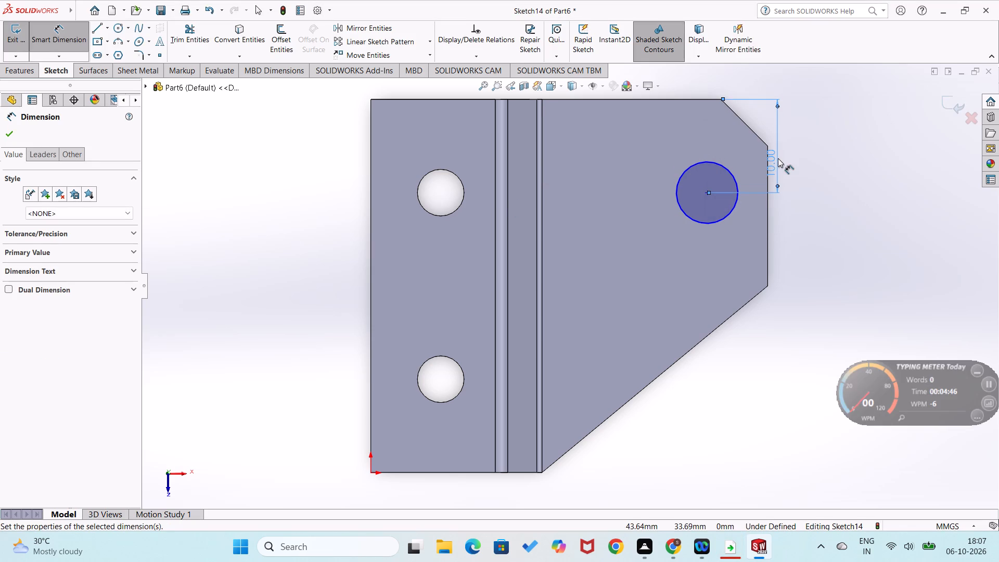
click(846, 209)
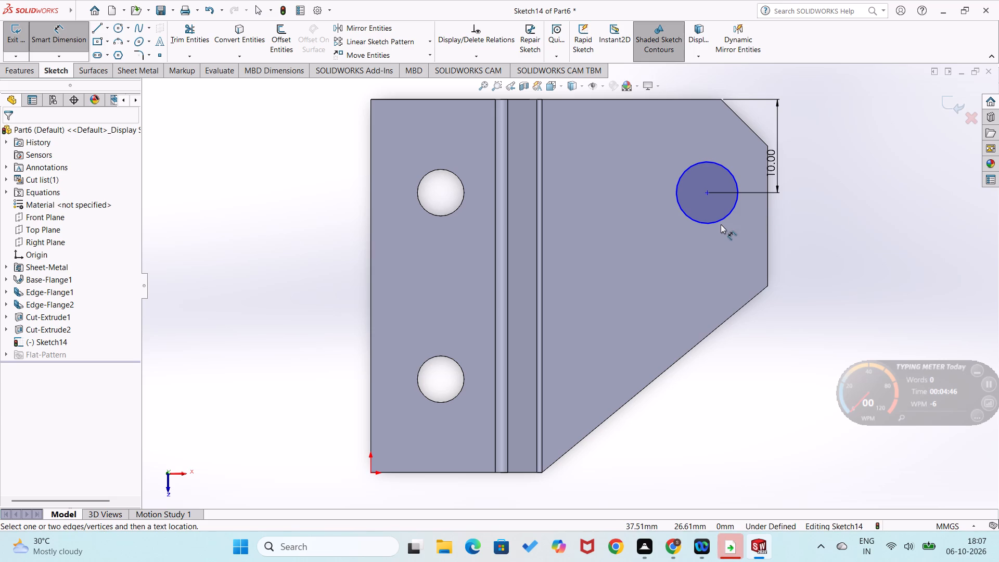
Dimension the new circle with a diameter of 8 mm.
click(720, 222)
click(741, 259)
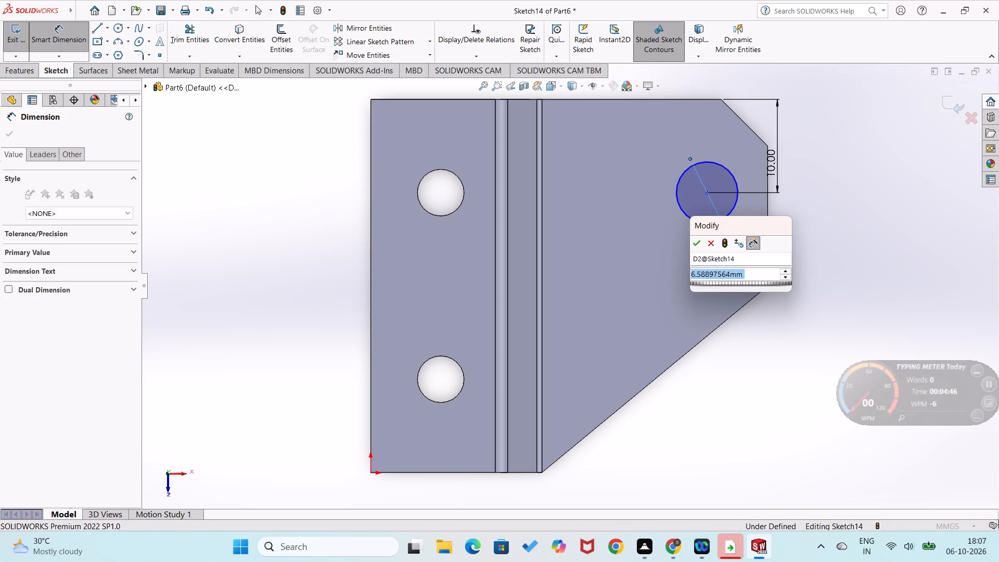
key(8)
key(Return)
click(830, 287)
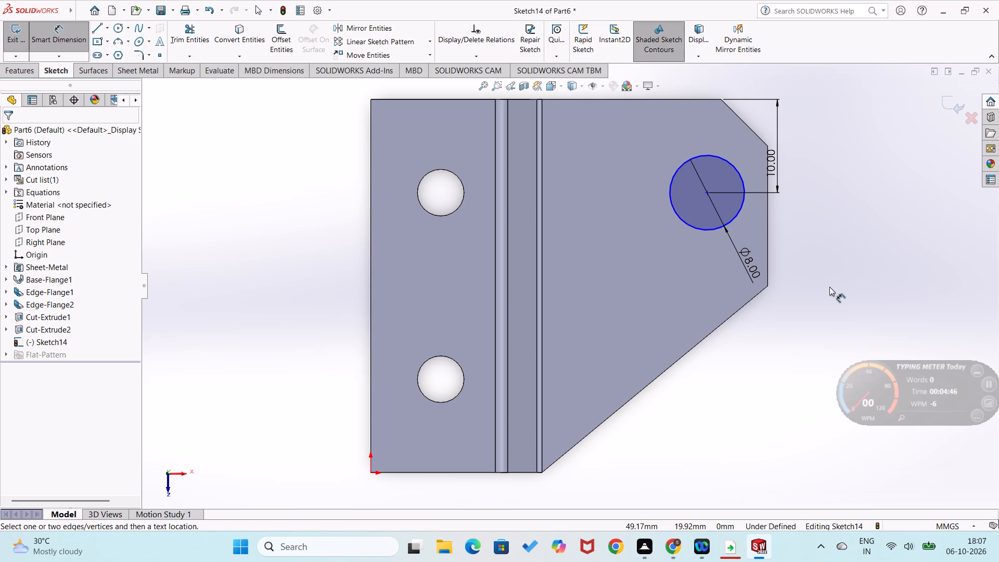
Dimension the 8 mm circle's centre 10 mm from the lower flange's short outer end edge.
click(766, 229)
click(706, 194)
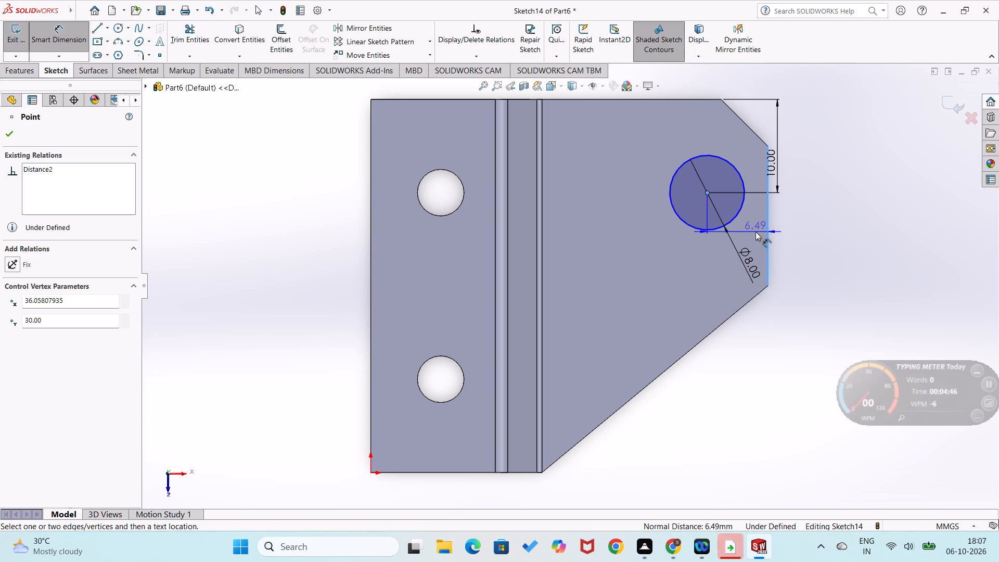
click(755, 232)
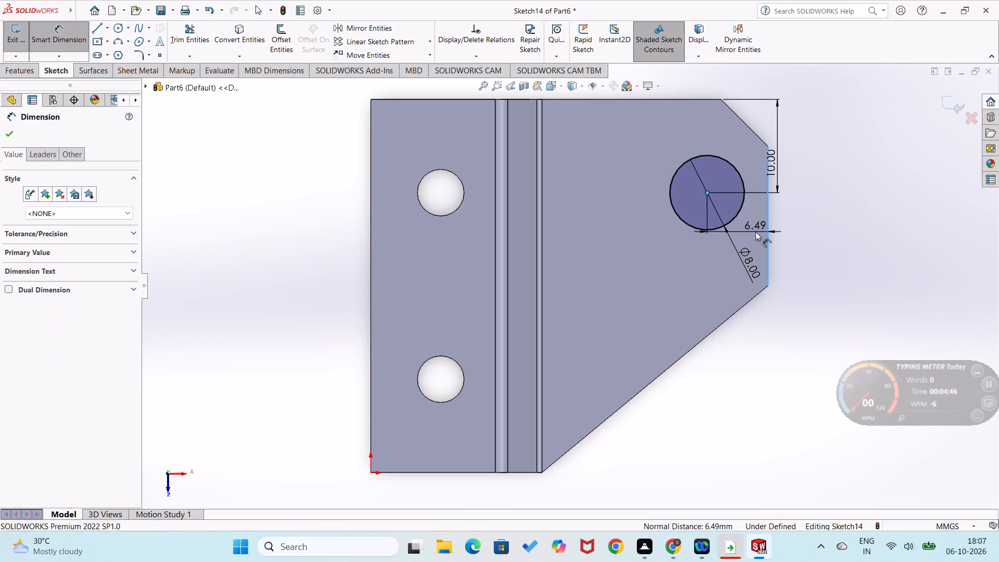
text(10)
key(Return)
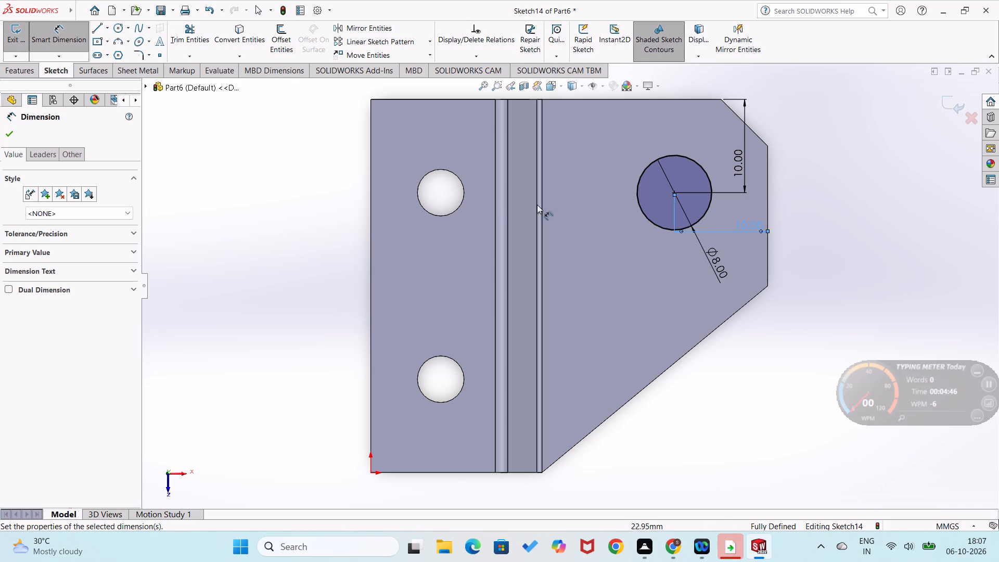
Cut-extrude the 8 mm circle through the lower flange and show the finished part in isometric view.
click(18, 74)
click(175, 42)
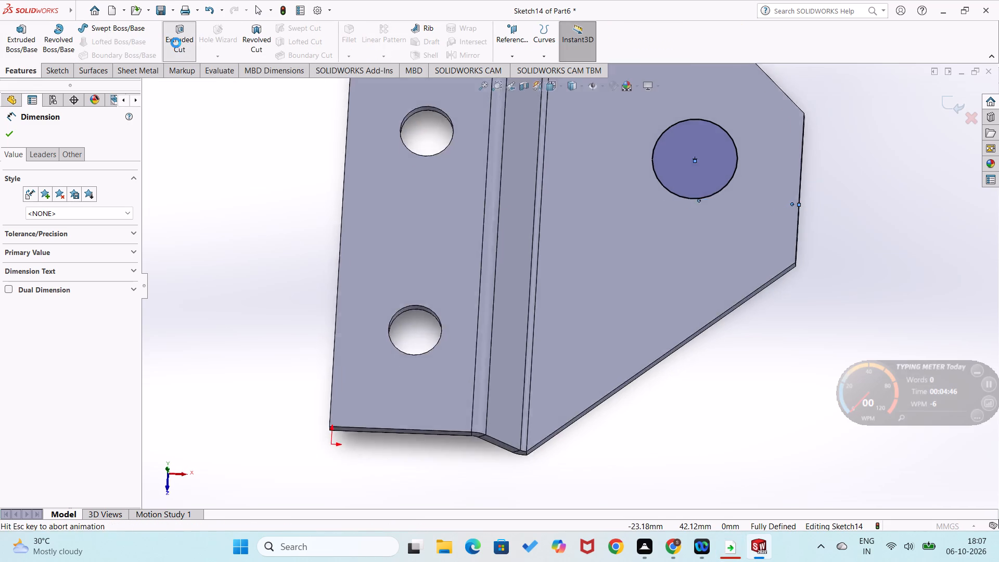
click(7, 135)
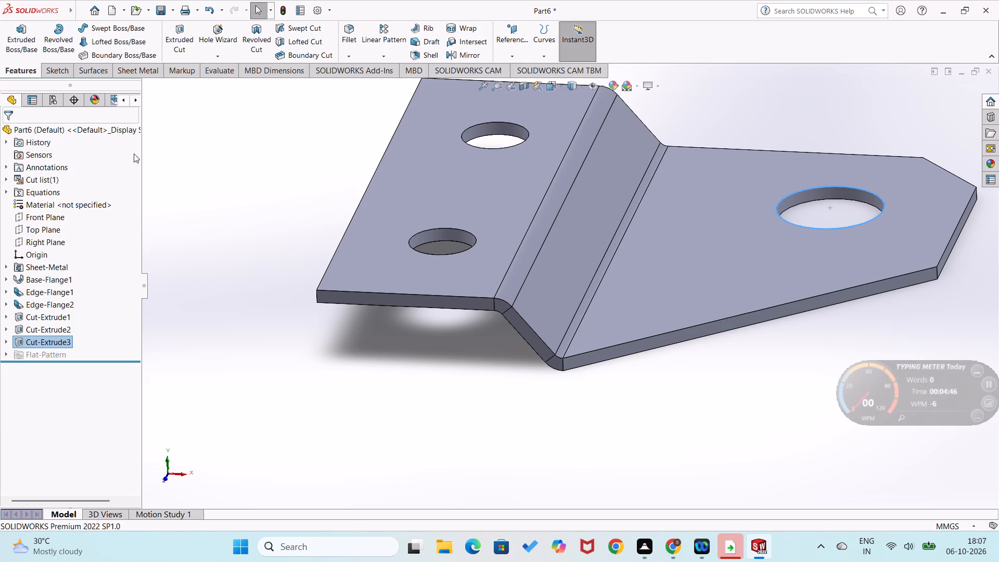
click(204, 193)
key(ctrl+7)
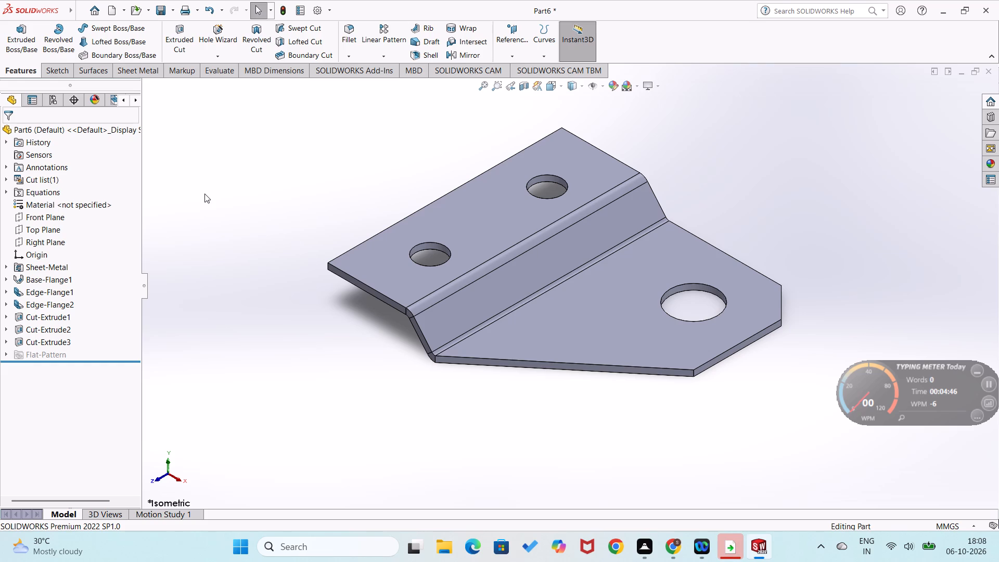
Close the finished sheet metal part document.
click(990, 72)
click(558, 292)
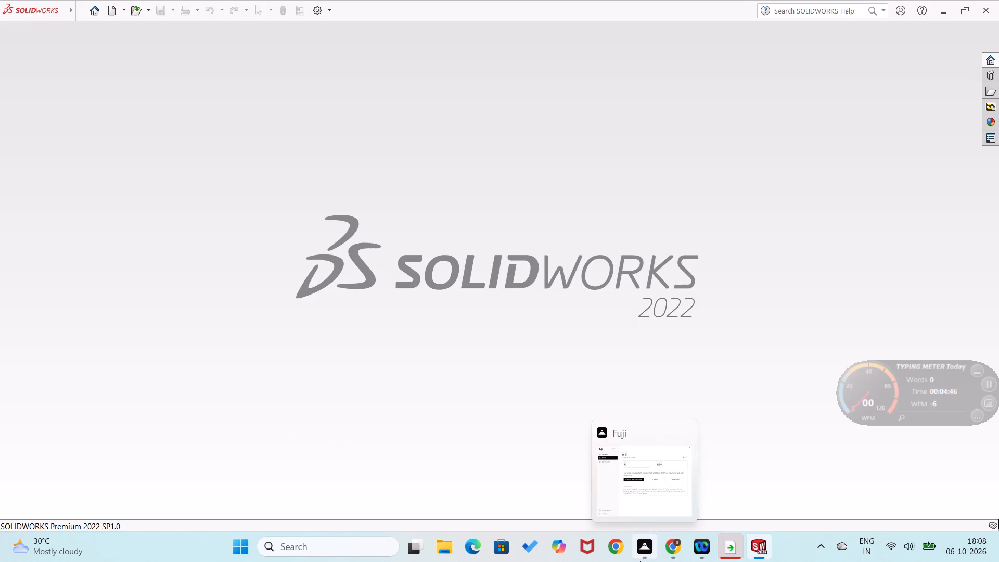
Create a new, empty part document.
click(88, 5)
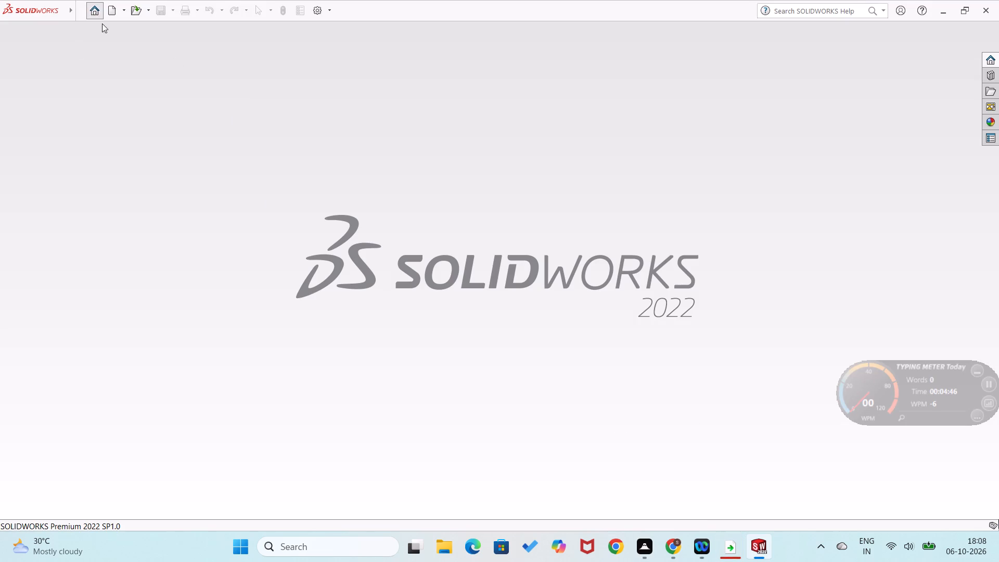
click(272, 148)
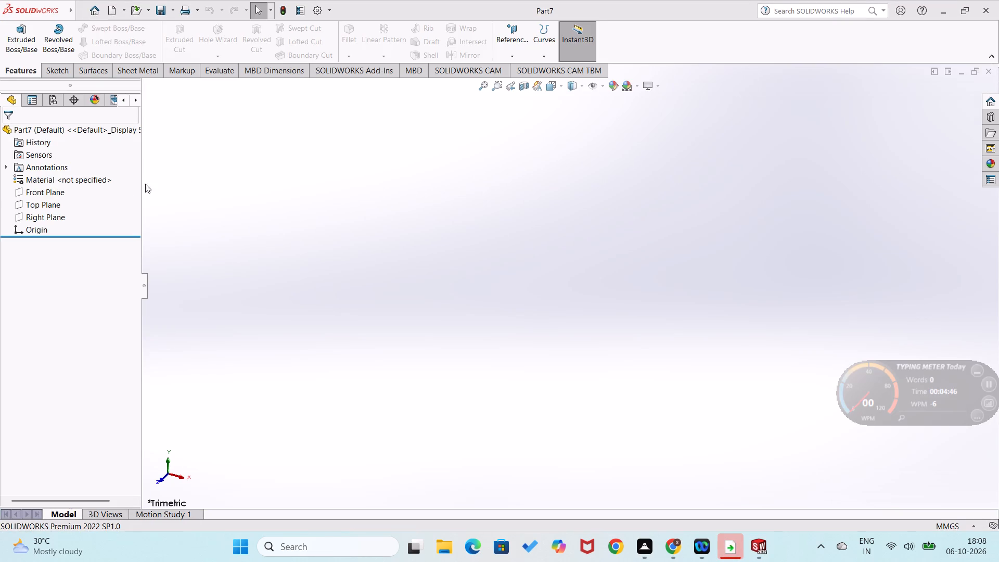
Create a reference plane from the Front Plane with a 0 mm offset.
right_click(33, 188)
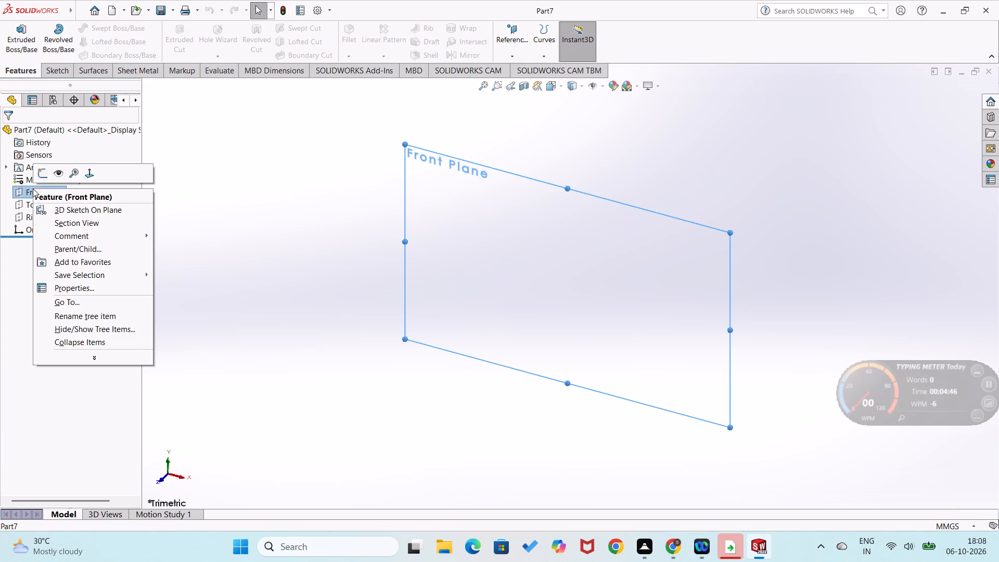
click(515, 55)
click(524, 70)
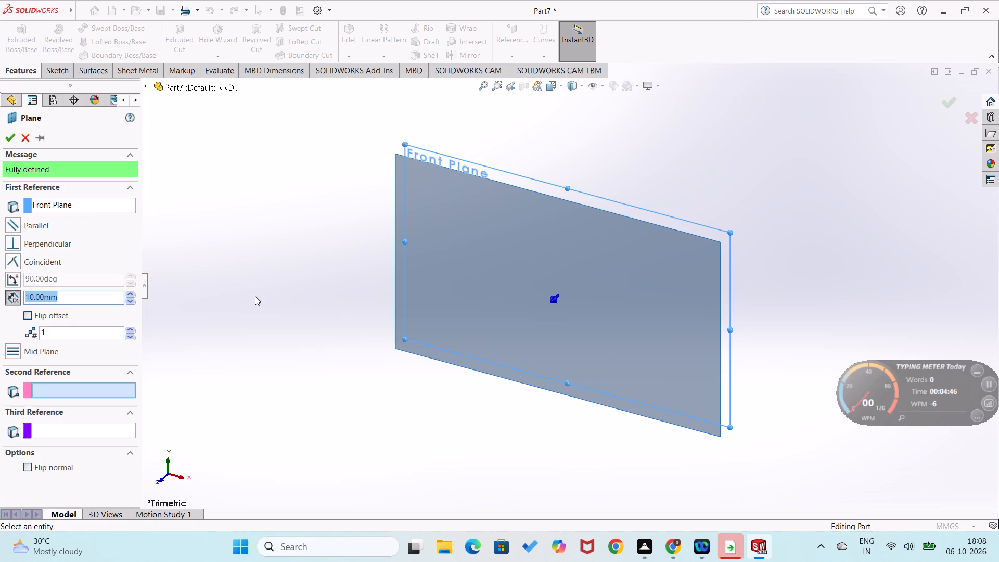
middle_drag(255, 299, 202, 348)
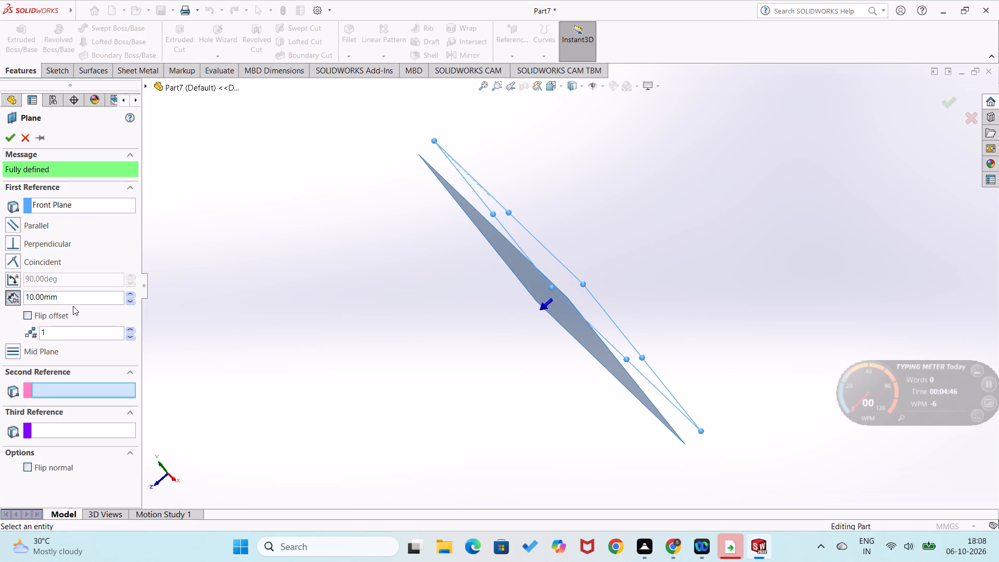
drag(76, 298, 12, 291)
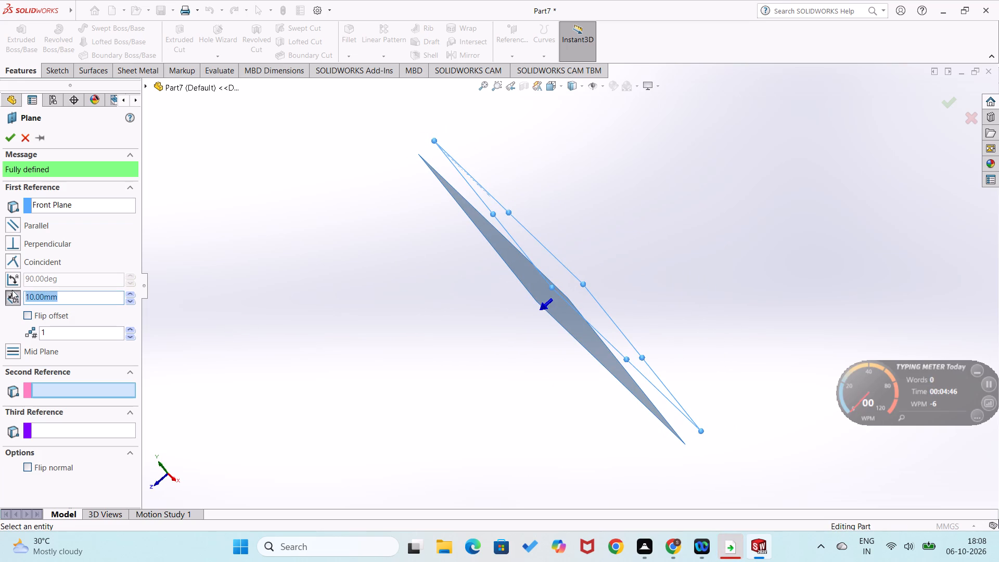
key(0)
key(Return)
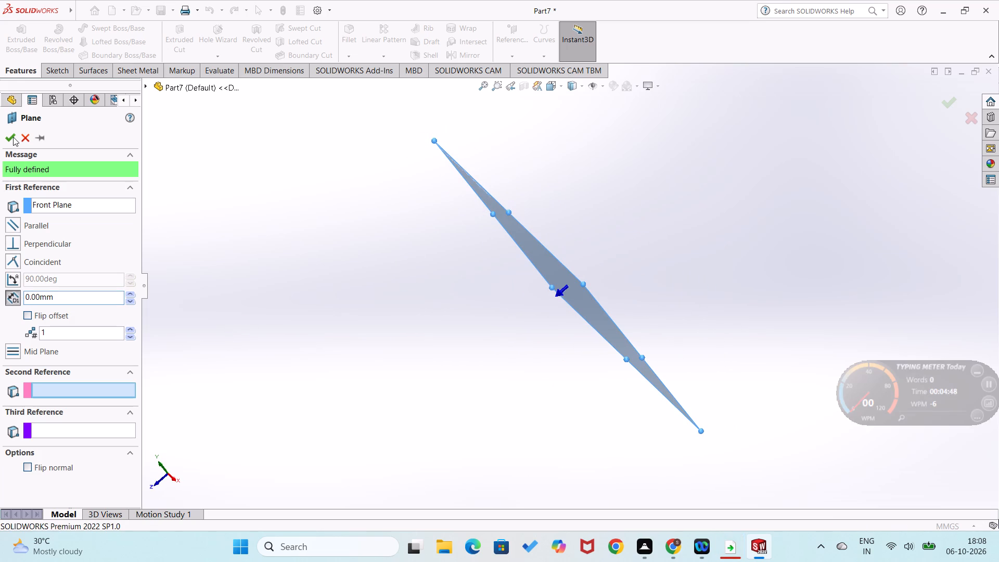
click(12, 136)
Create a reference plane offset 150 mm from Plane1 with the offset direction flipped.
middle_drag(328, 385, 352, 347)
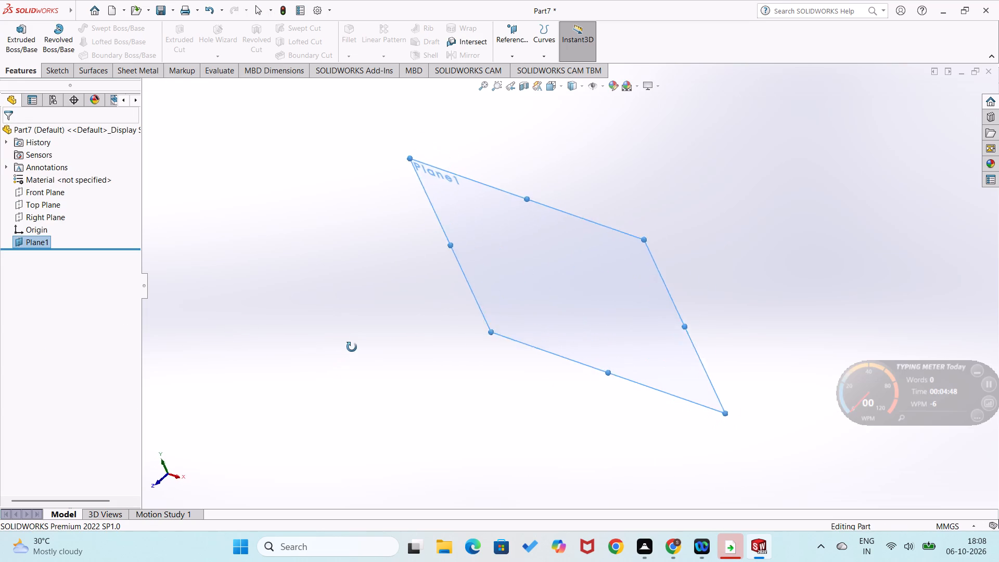
middle_drag(352, 347, 355, 308)
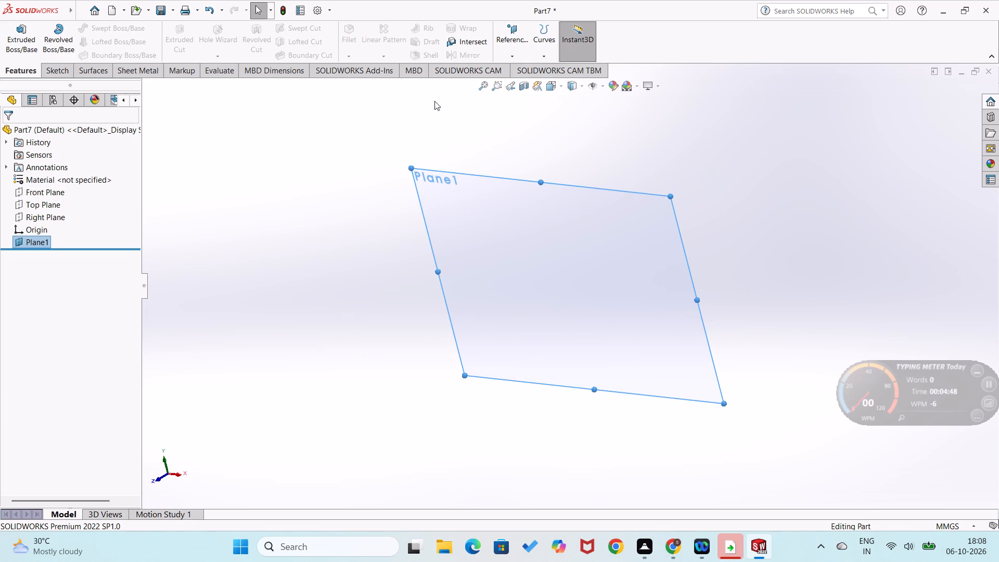
click(511, 59)
click(518, 71)
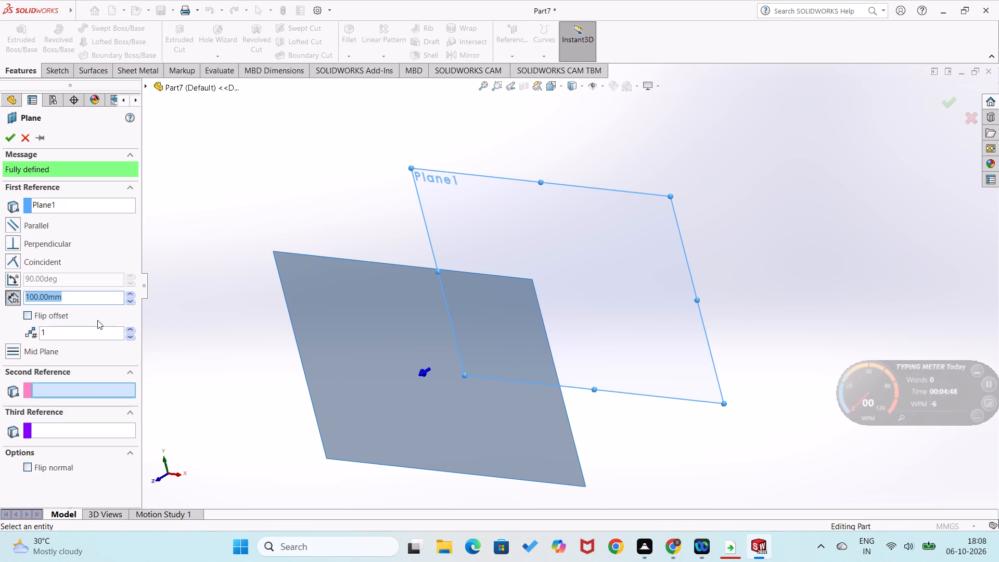
text(150)
key(Return)
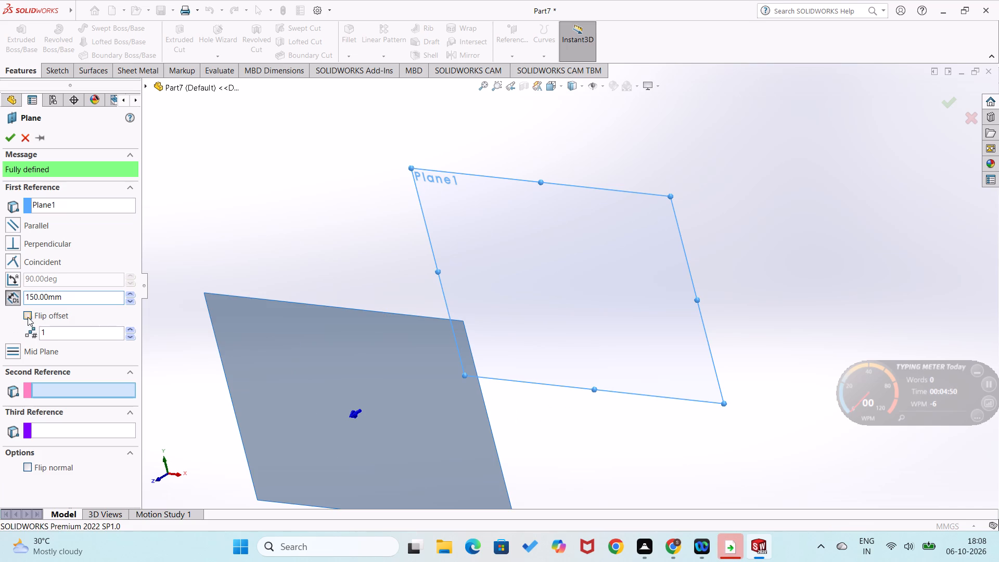
click(28, 316)
click(7, 135)
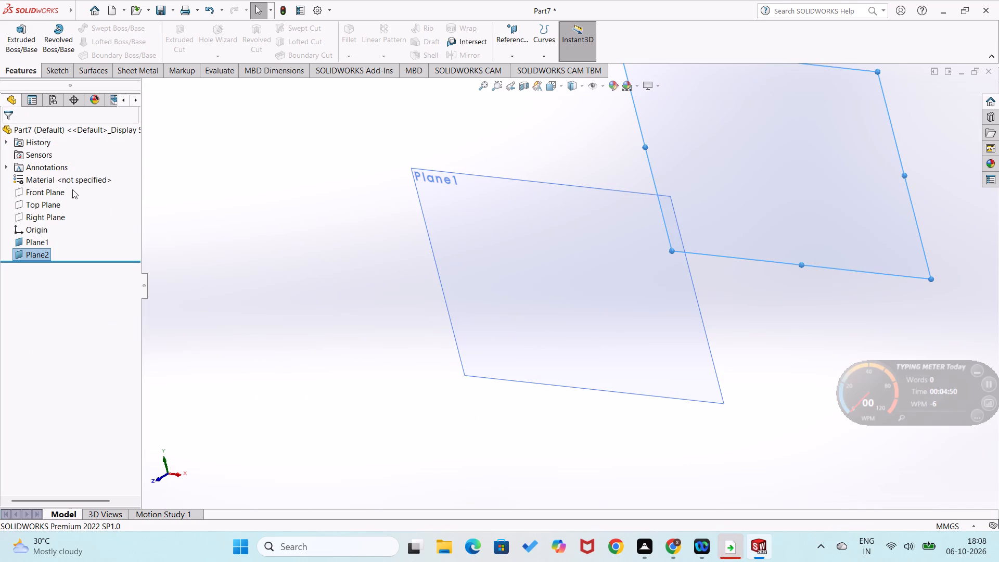
Create a reference plane offset 150 mm from the Right Plane in the default direction.
click(39, 213)
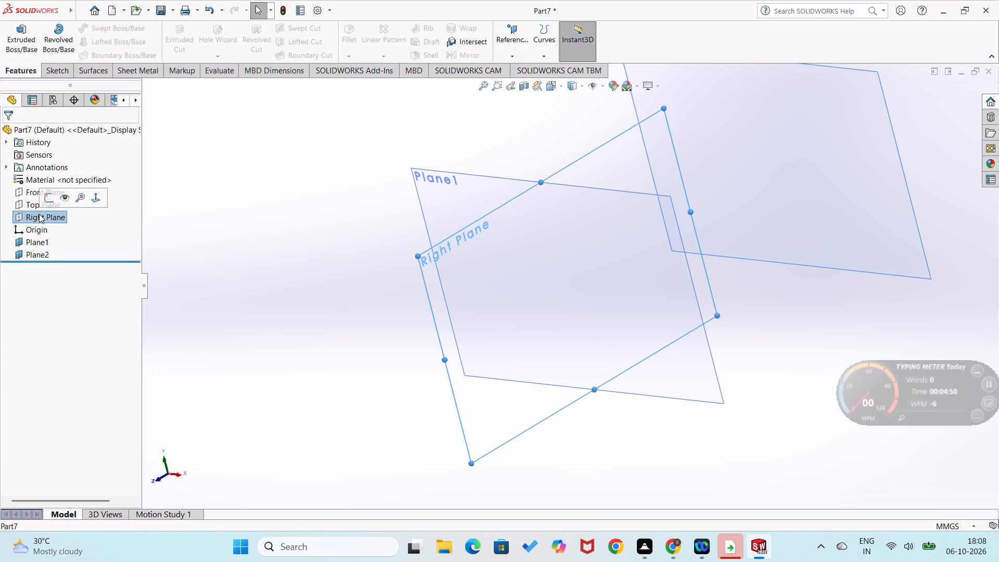
middle_drag(227, 224, 284, 261)
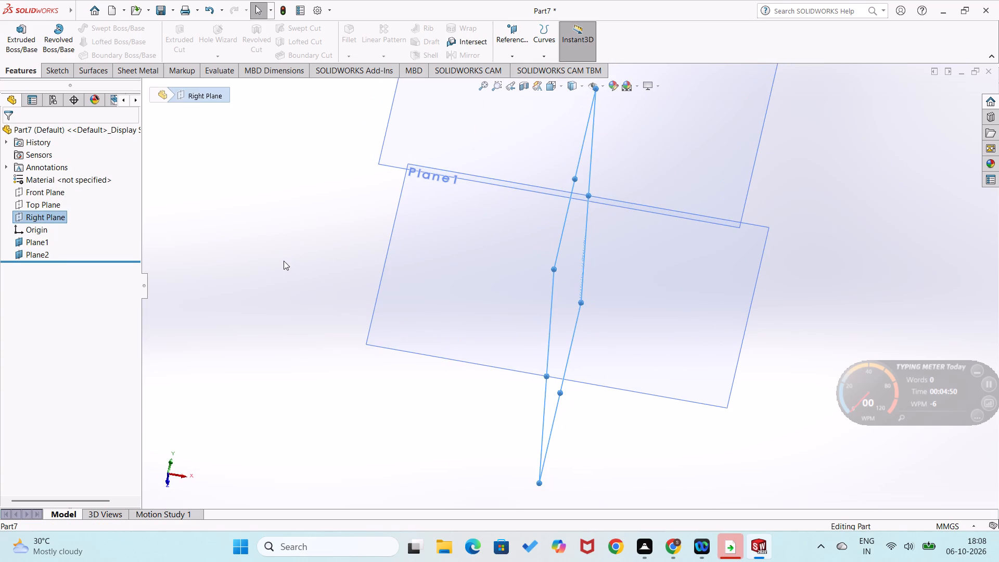
click(508, 55)
click(515, 67)
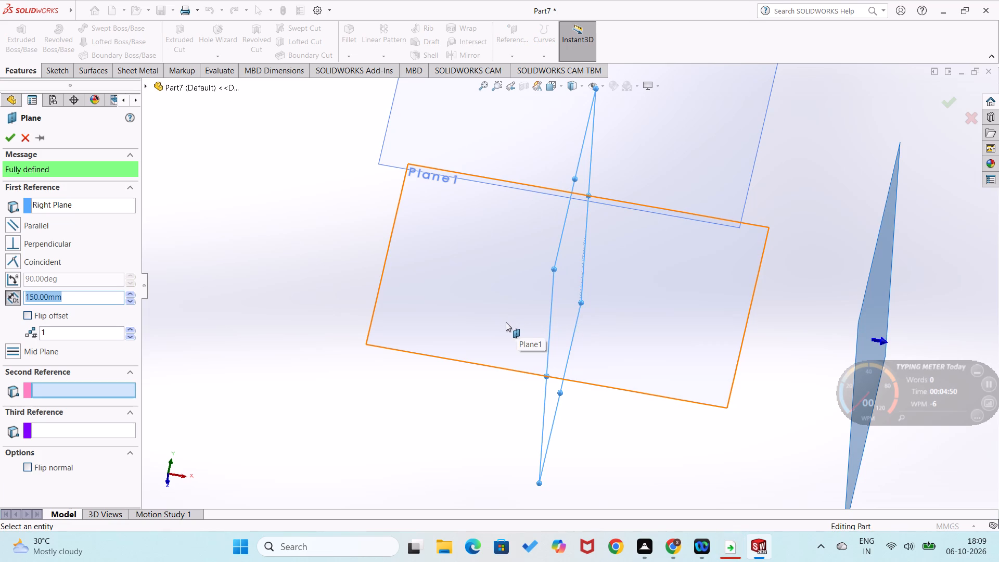
click(11, 134)
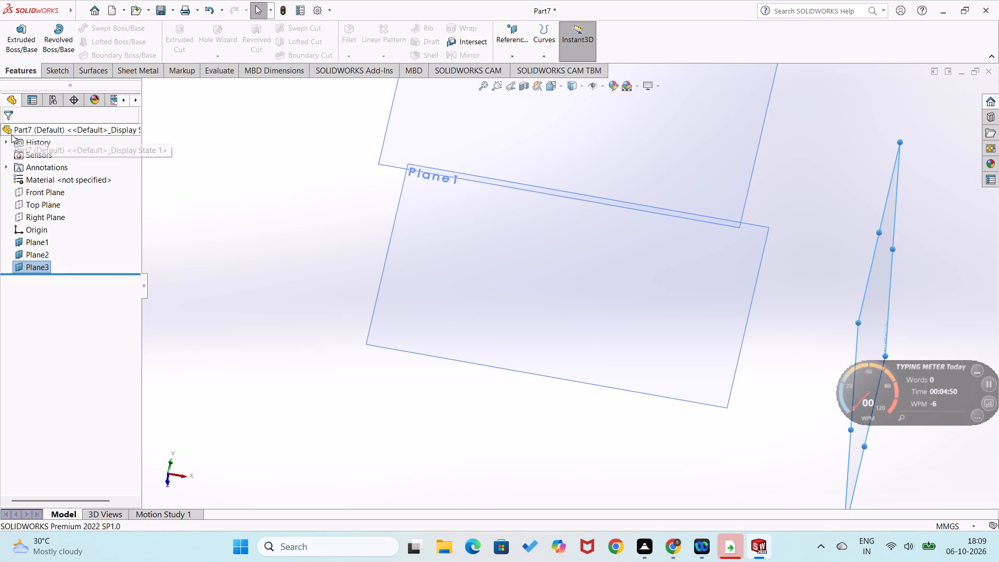
Create another reference plane offset 150 mm from the Right Plane with the offset direction flipped.
click(42, 217)
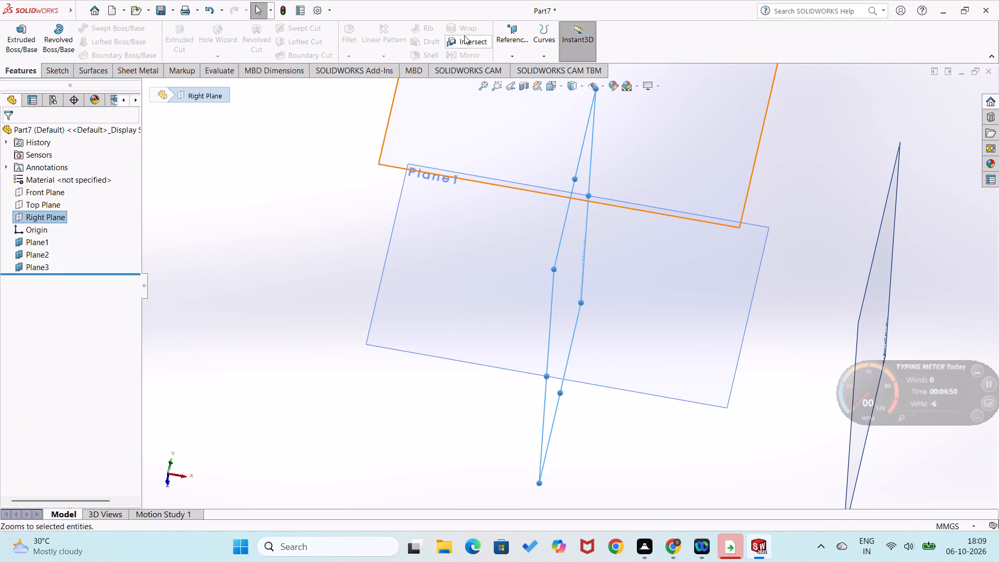
click(498, 54)
click(508, 71)
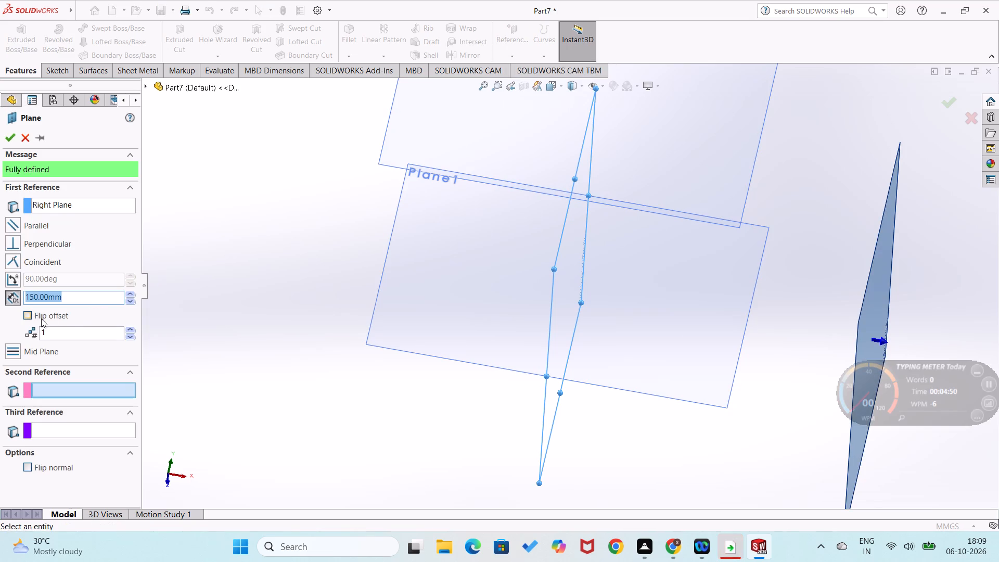
click(22, 315)
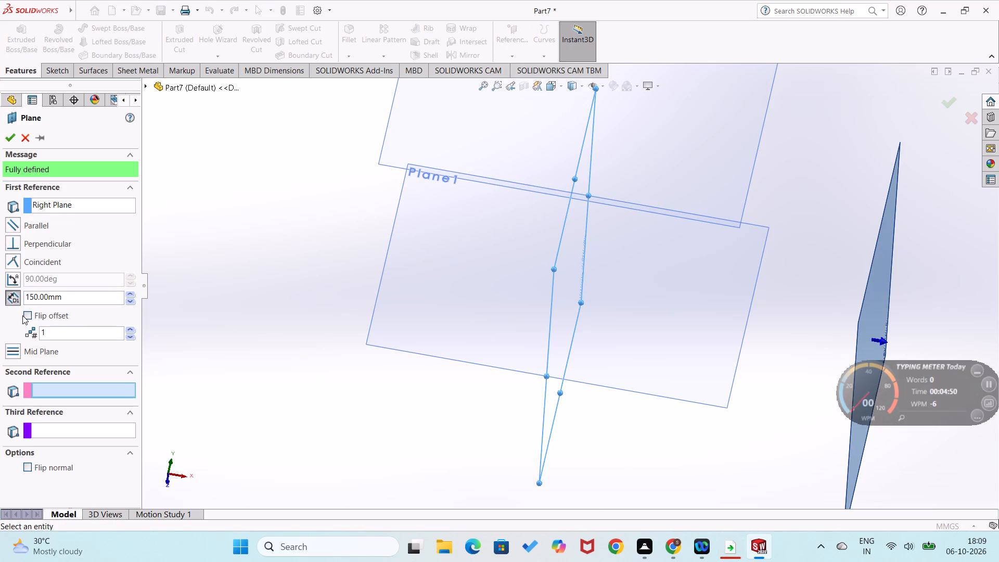
click(31, 312)
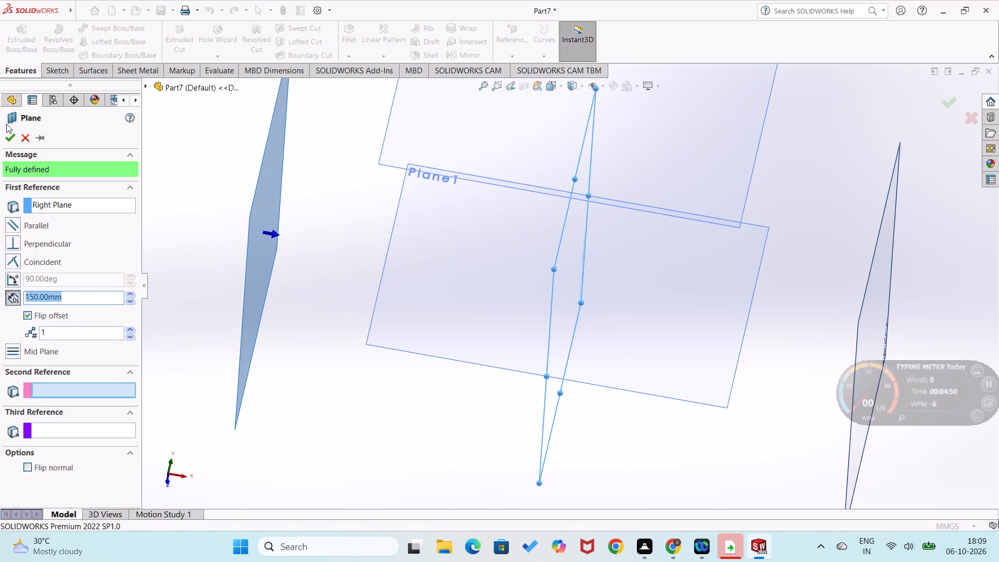
click(12, 142)
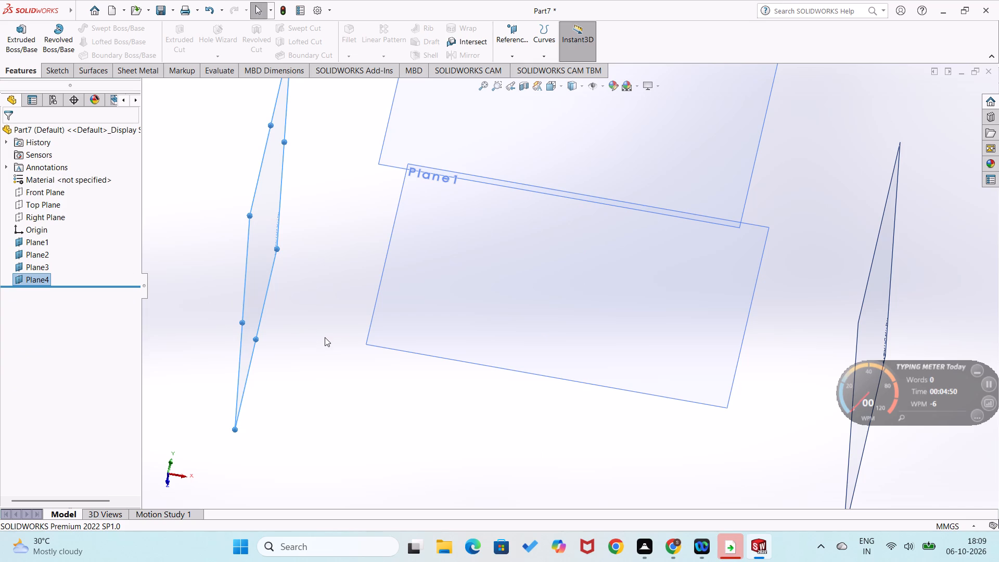
Create a reference plane offset 75 mm above the Top Plane.
click(37, 207)
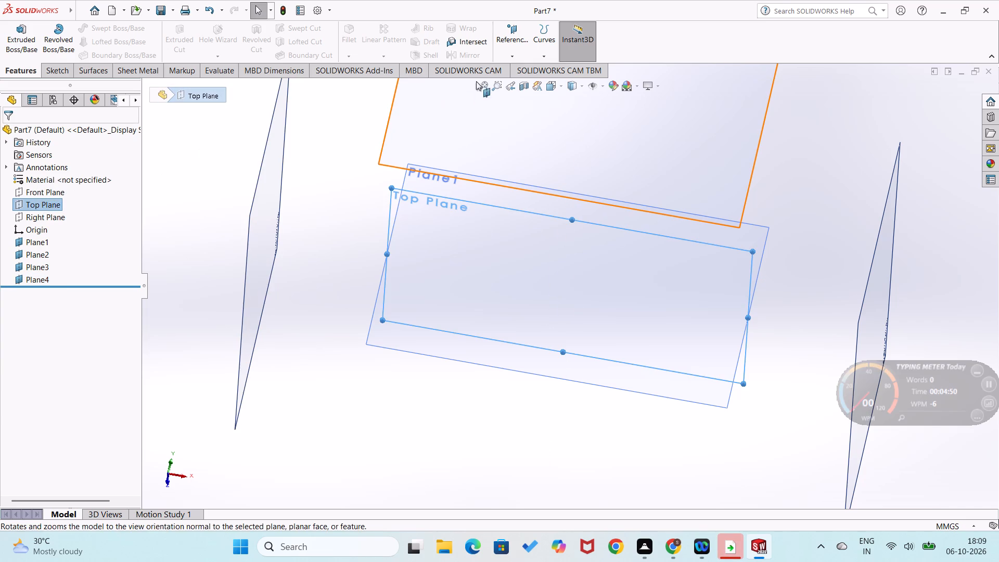
click(515, 55)
click(521, 71)
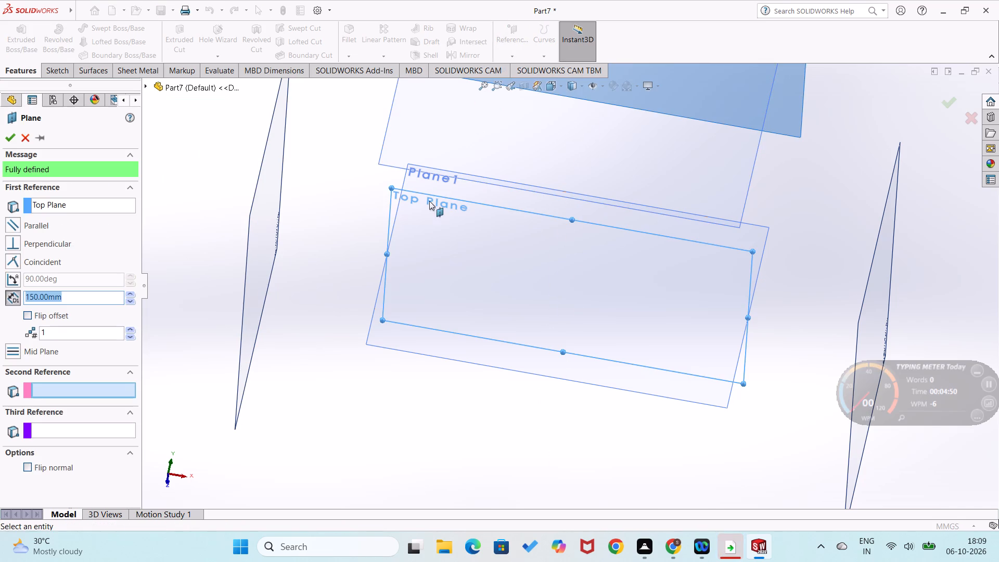
scroll(80, 298, up, 3)
text(75)
key(Return)
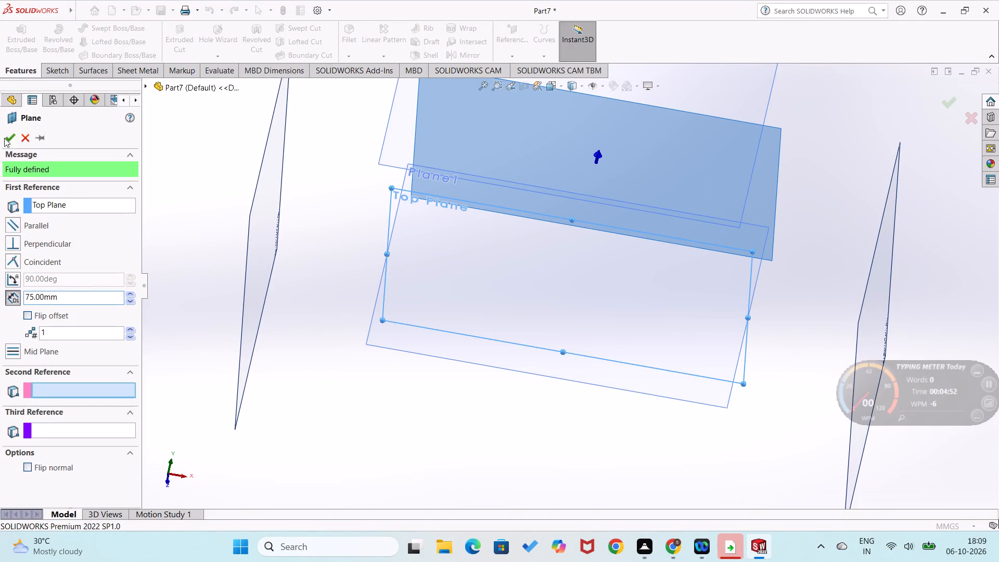
click(11, 138)
click(303, 398)
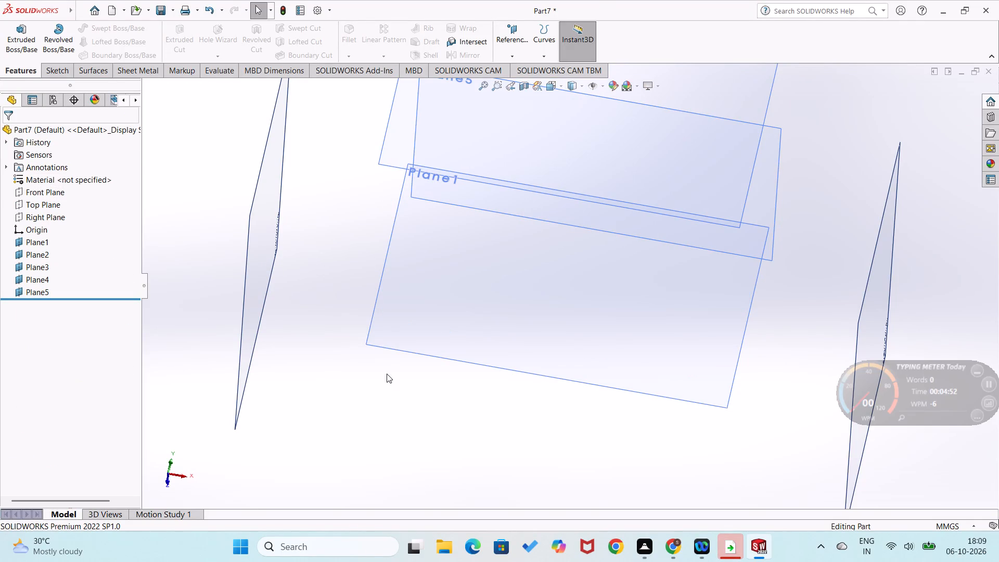
Start a sketch on Plane1 and draw an upper centerpoint semicircle of about 47.5 mm radius centred on the origin.
right_click(447, 323)
click(474, 305)
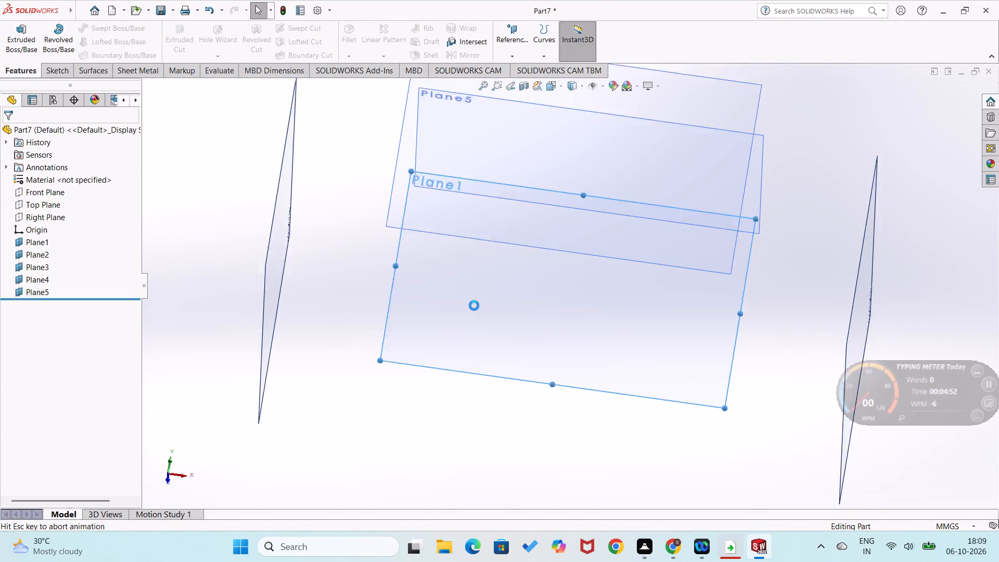
click(238, 372)
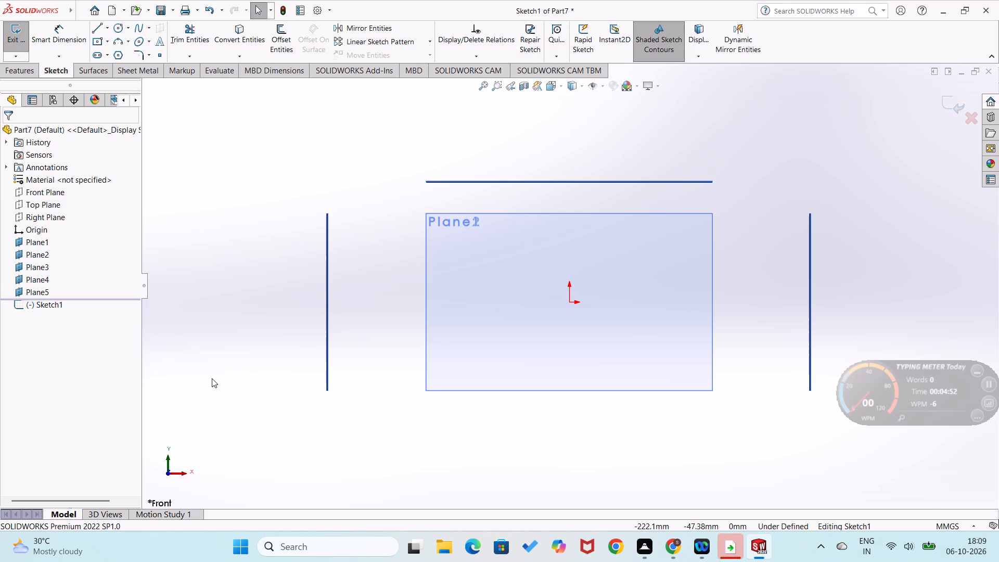
right_drag(378, 420, 302, 457)
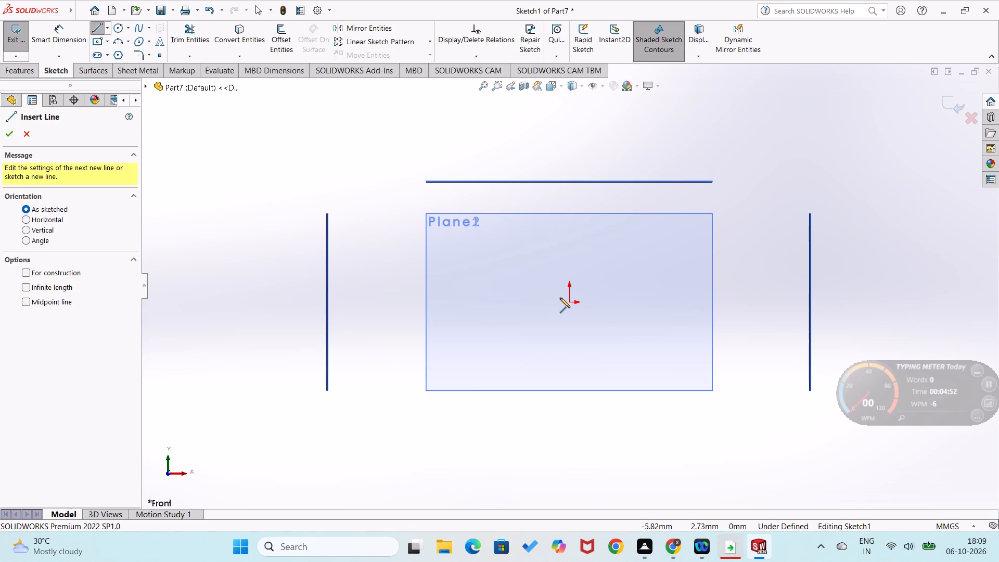
click(116, 44)
click(16, 168)
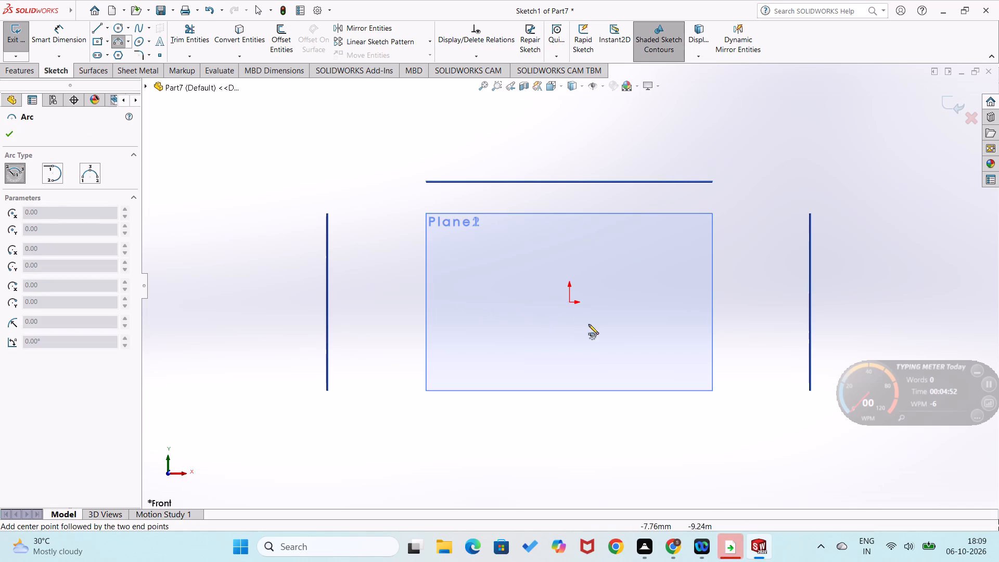
click(569, 301)
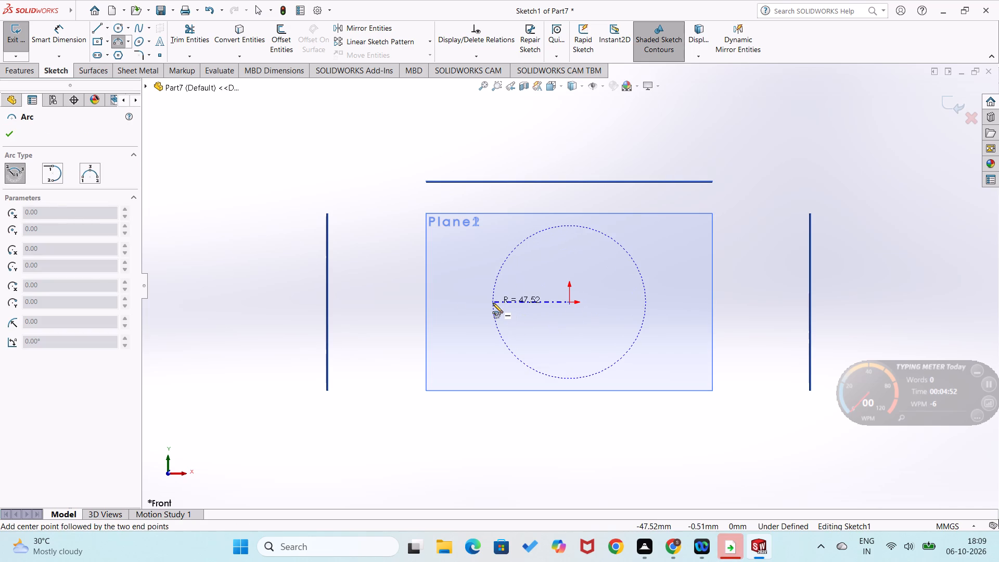
click(493, 303)
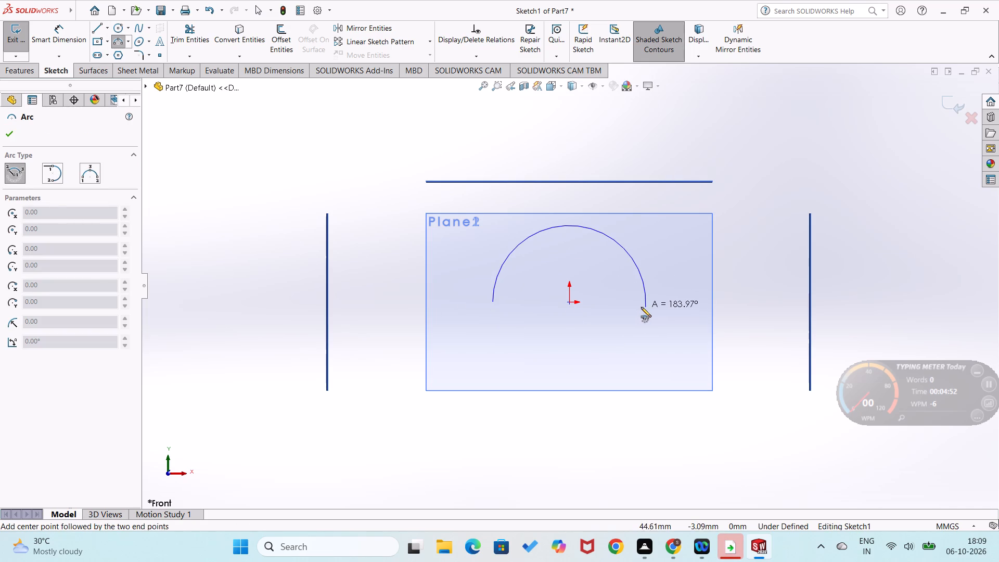
click(643, 301)
Dimension the semicircle on Plane1 with a radius of 50 mm.
right_drag(607, 348, 603, 295)
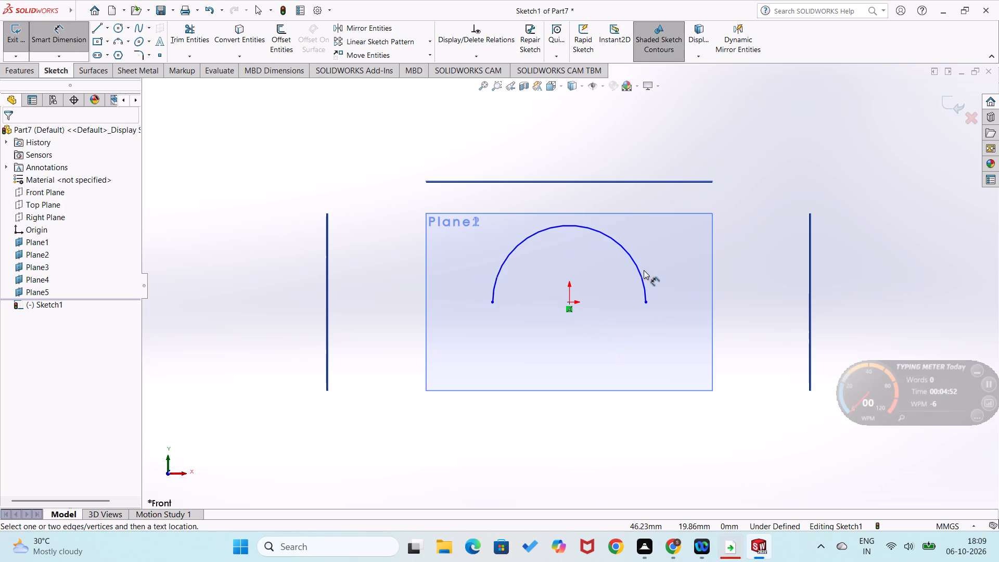
click(636, 271)
click(614, 296)
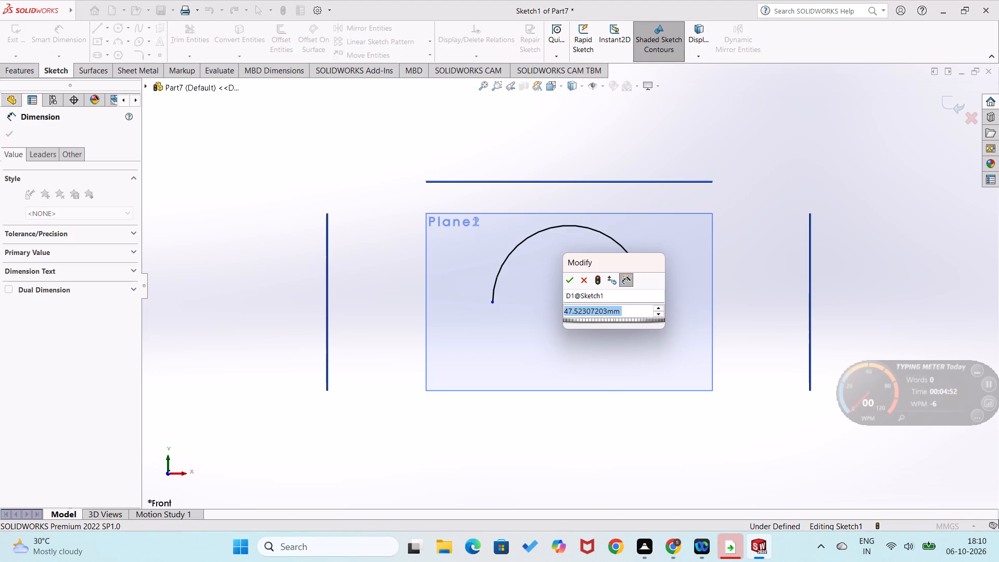
text(50)
key(Return)
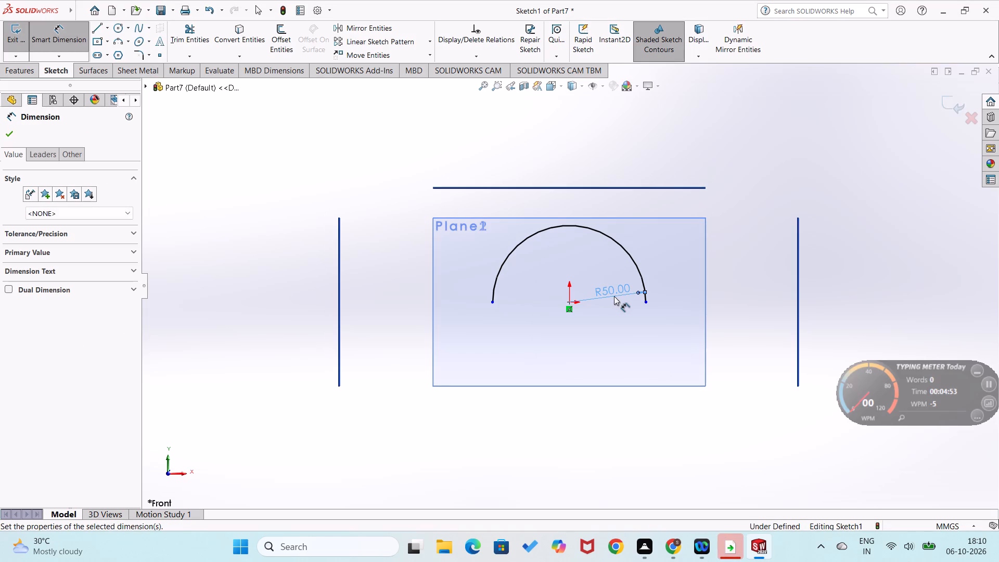
click(345, 410)
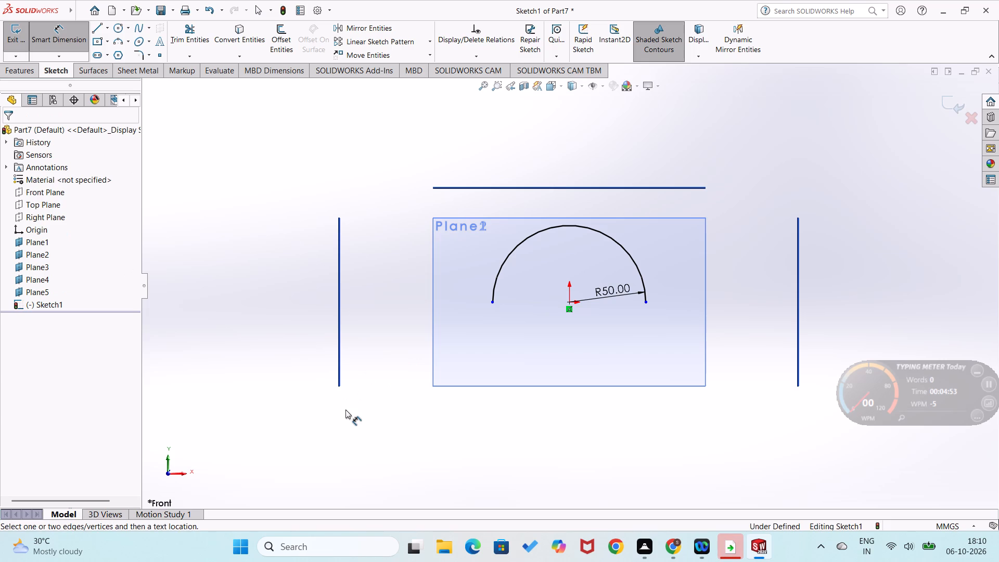
click(345, 410)
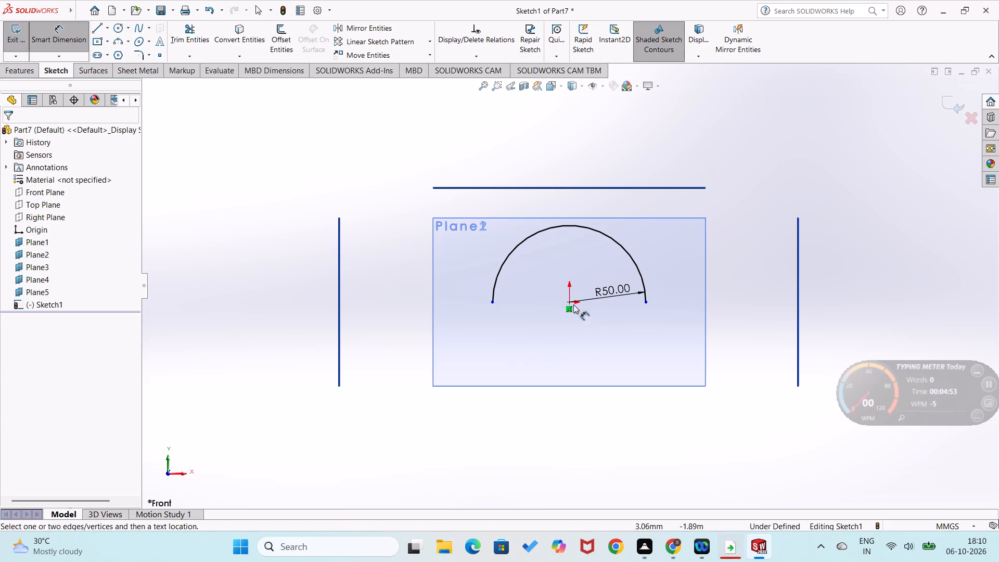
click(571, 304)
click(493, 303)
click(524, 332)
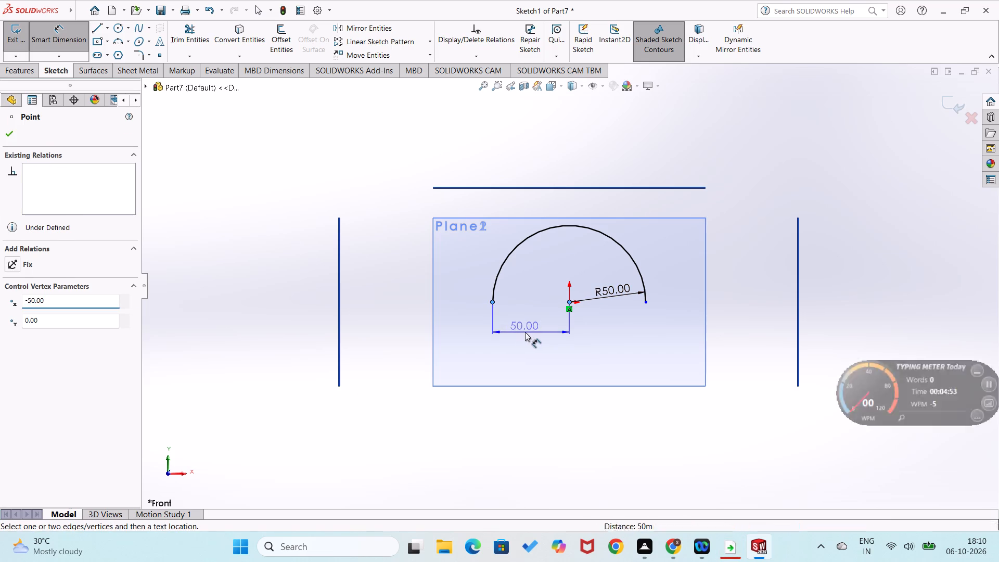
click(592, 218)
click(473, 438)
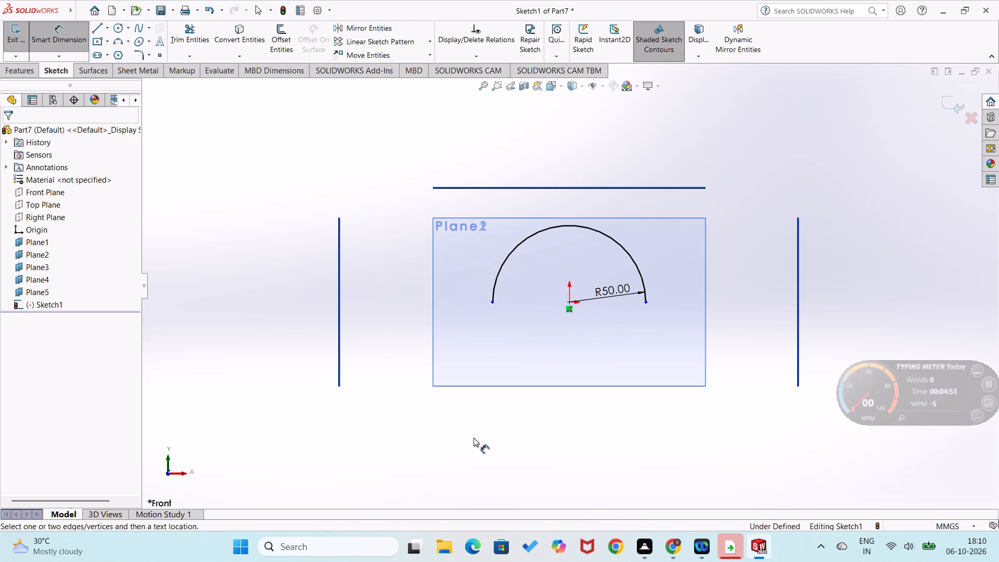
Exit the semicircle sketch on Plane1.
middle_drag(473, 438, 498, 498)
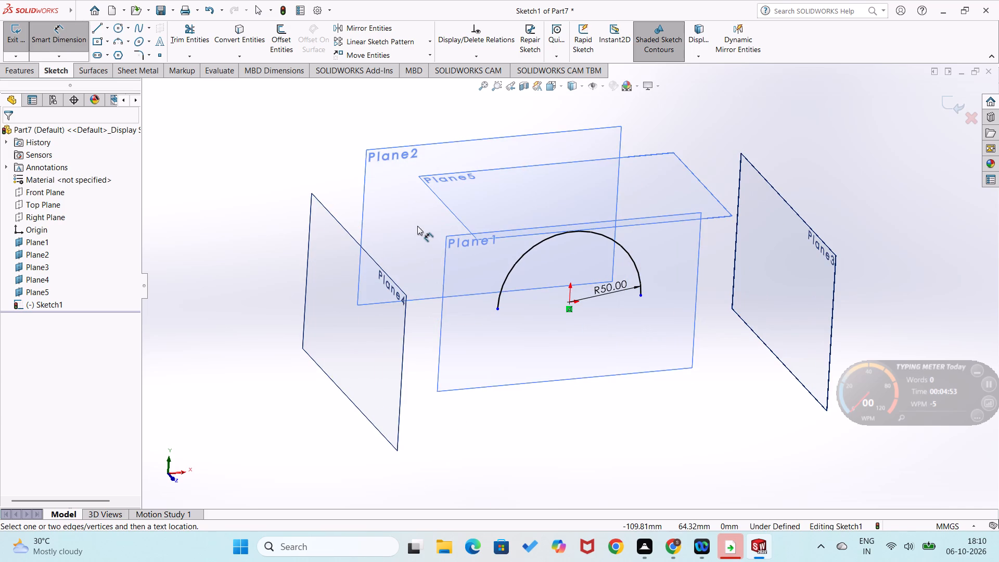
right_click(417, 226)
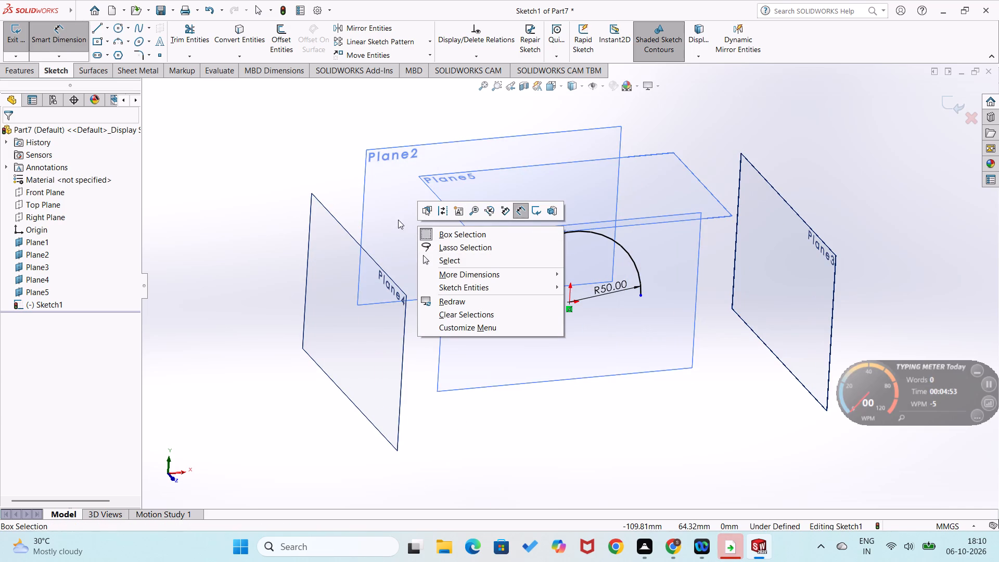
click(15, 42)
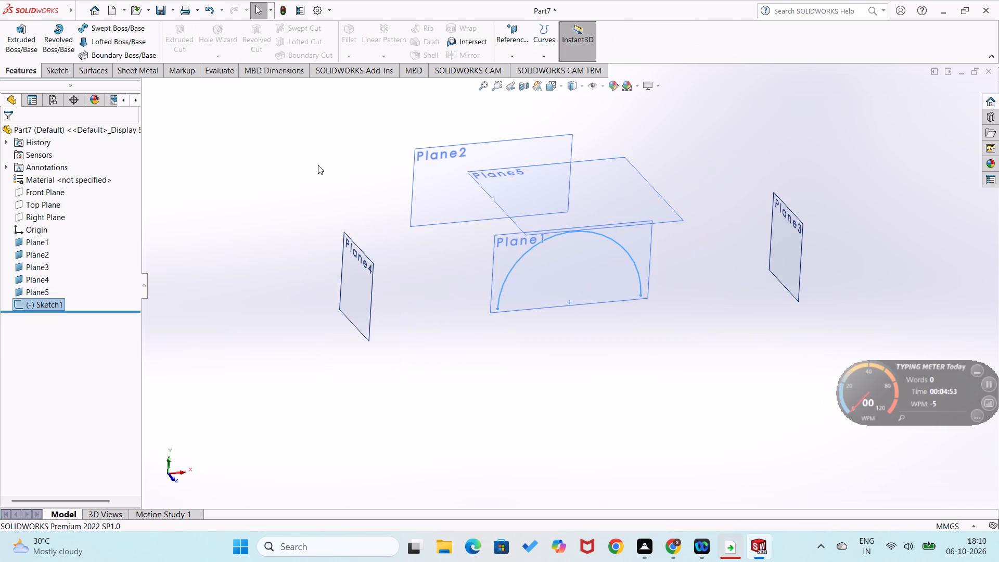
Start a sketch on Plane2 and draw an upper centerpoint semicircle of about 82 mm radius centred on the origin.
right_click(440, 187)
click(465, 173)
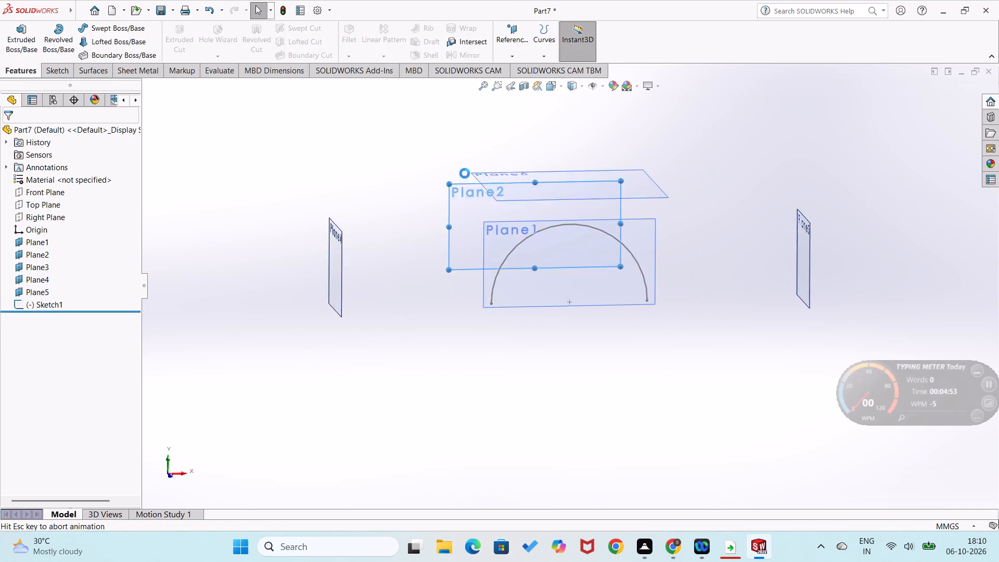
right_drag(482, 322, 437, 368)
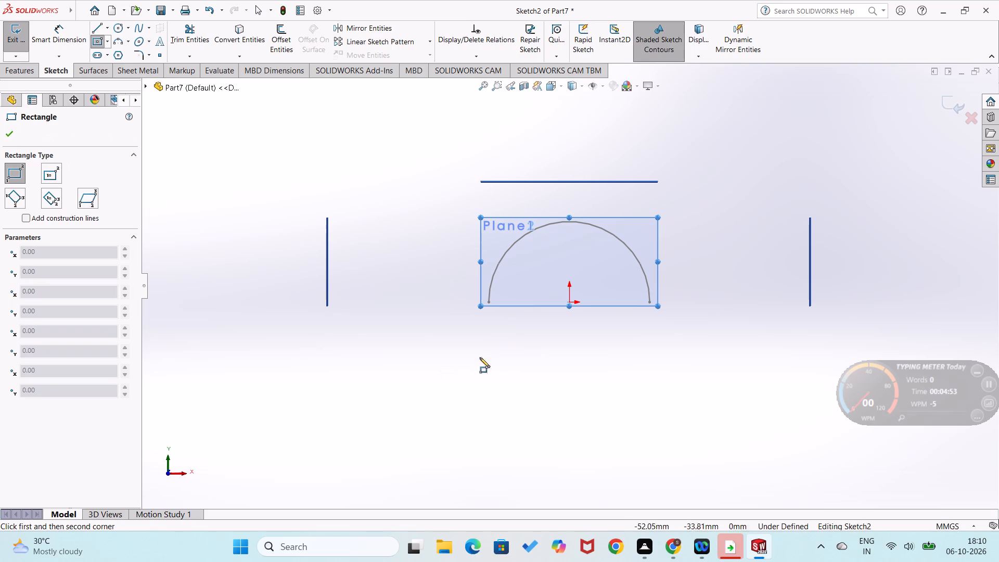
click(233, 274)
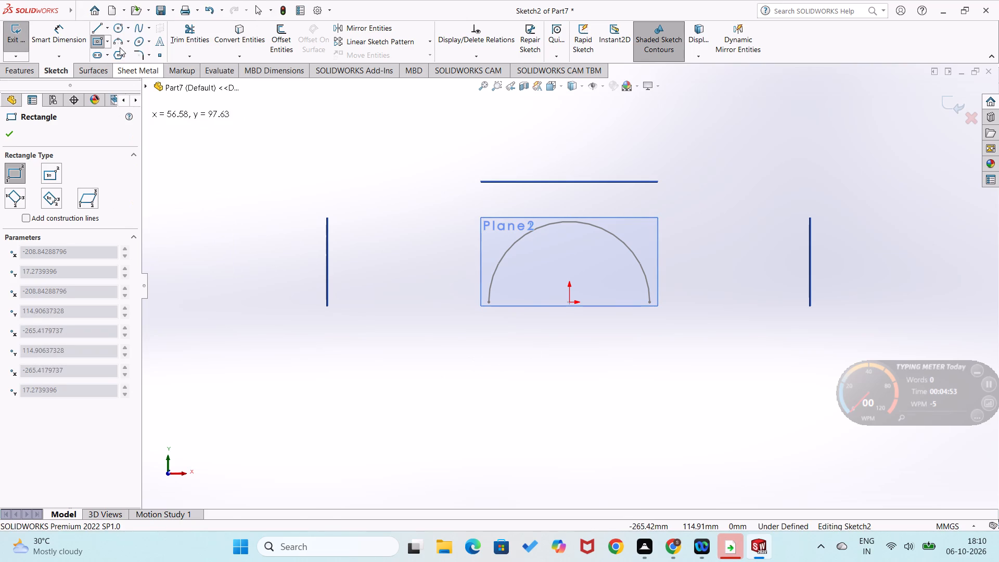
click(120, 47)
click(18, 174)
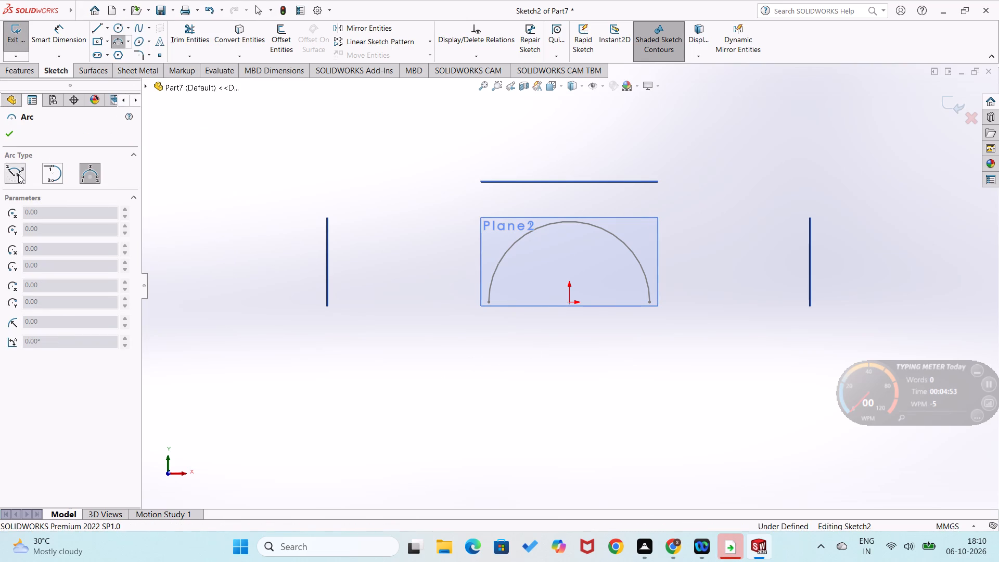
click(569, 301)
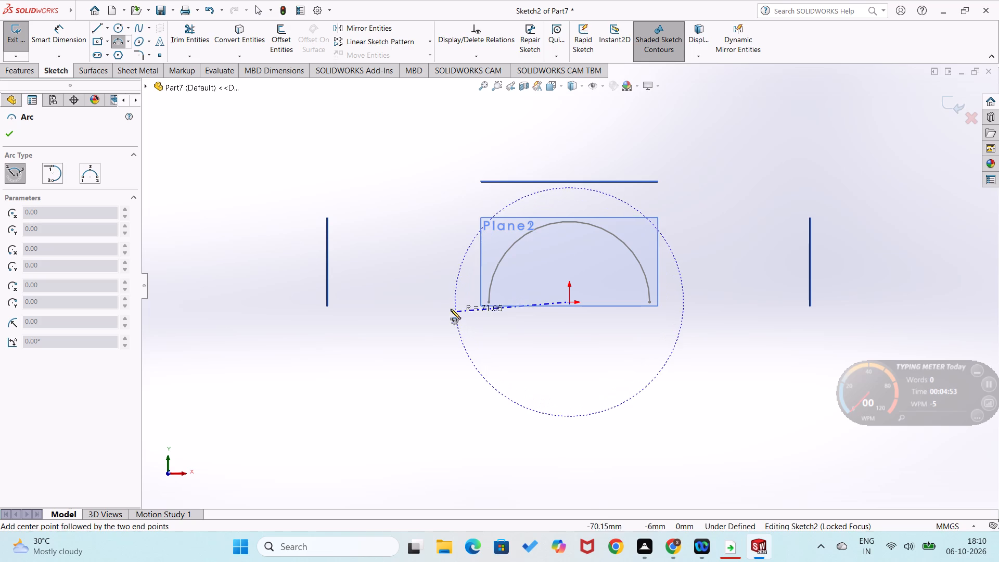
click(437, 302)
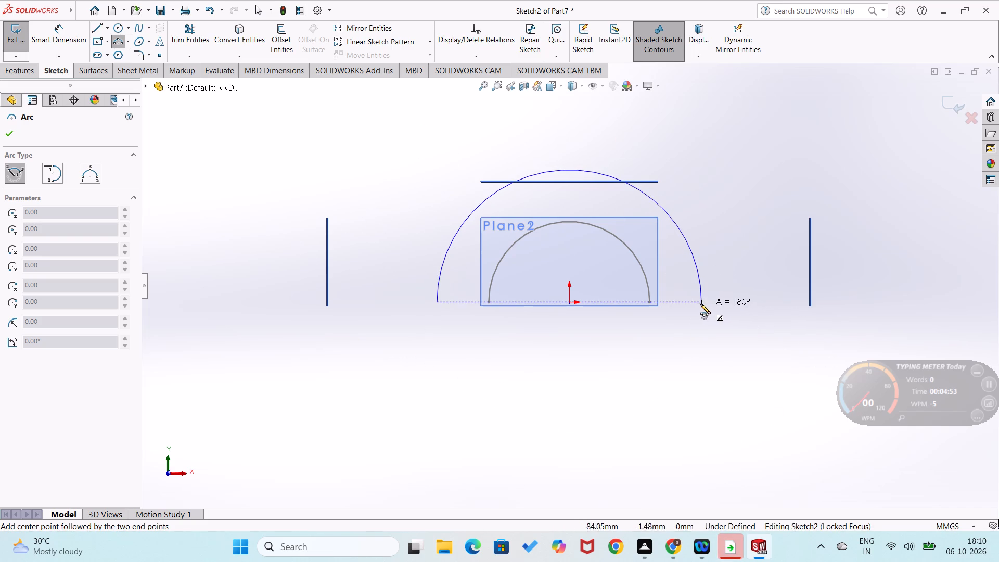
click(697, 304)
Dimension the semicircle on Plane2 with a radius of 100 mm and exit the sketch.
right_drag(675, 387, 665, 329)
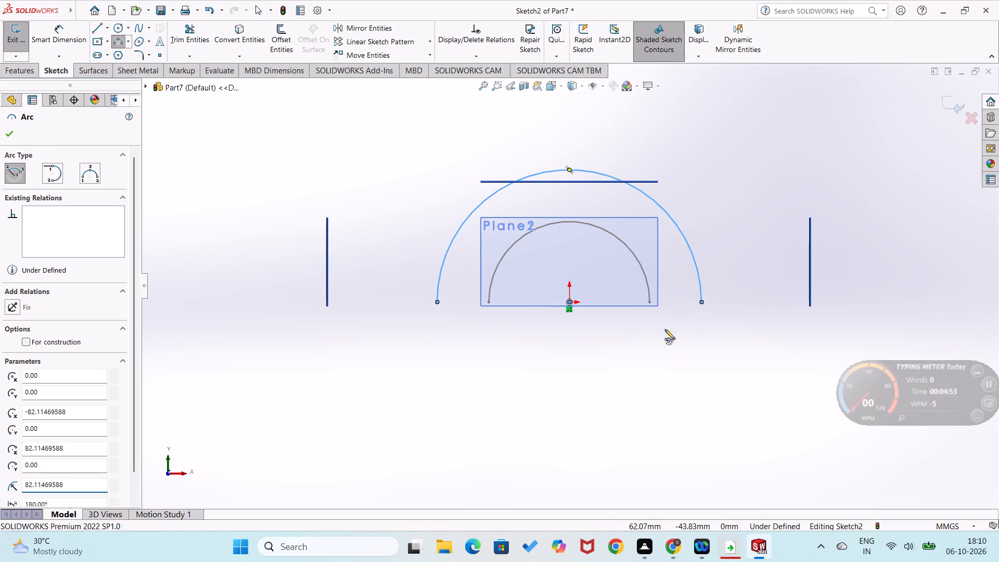
right_drag(665, 329, 665, 327)
click(692, 262)
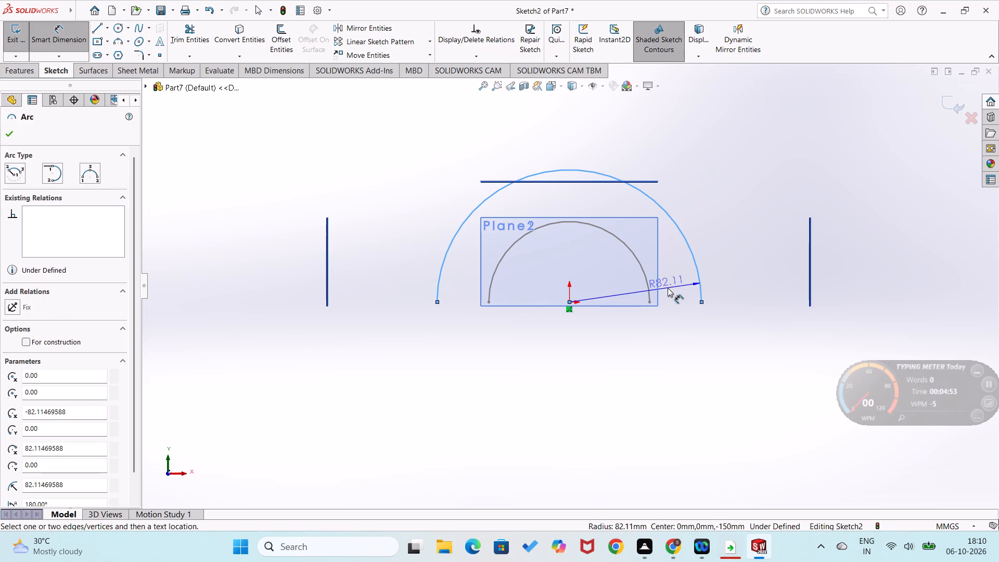
click(668, 288)
text(1000)
key(BackSpace)
key(Return)
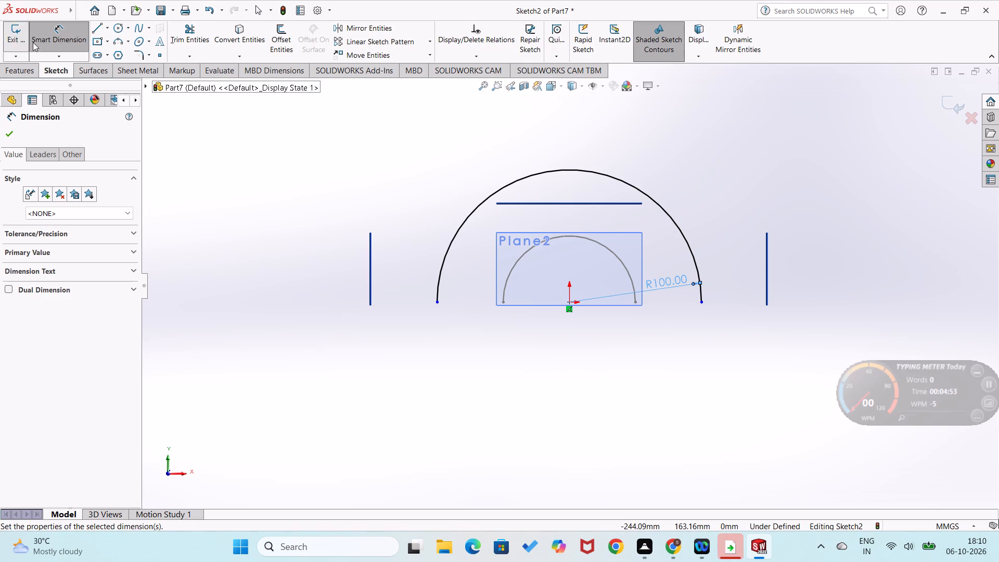
click(12, 45)
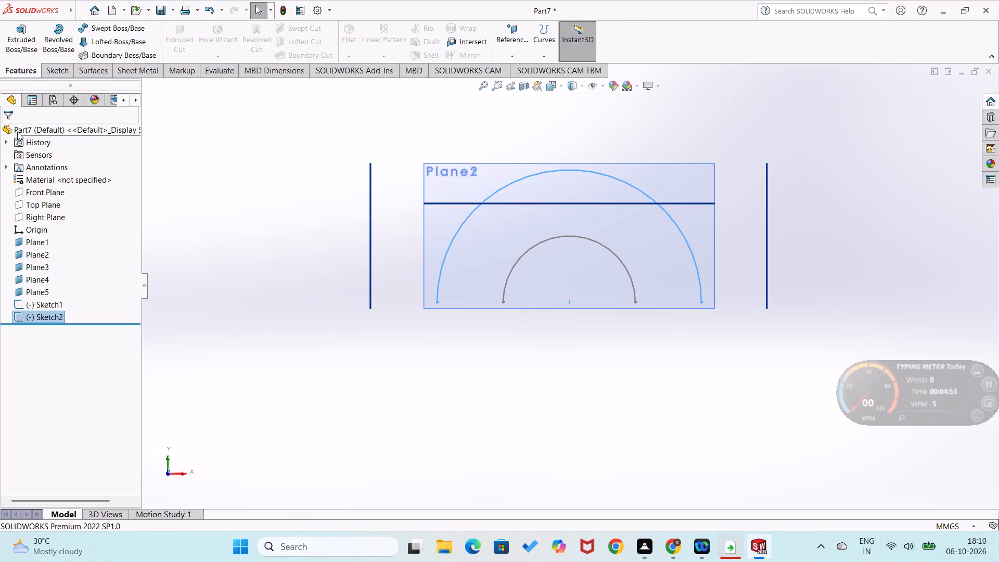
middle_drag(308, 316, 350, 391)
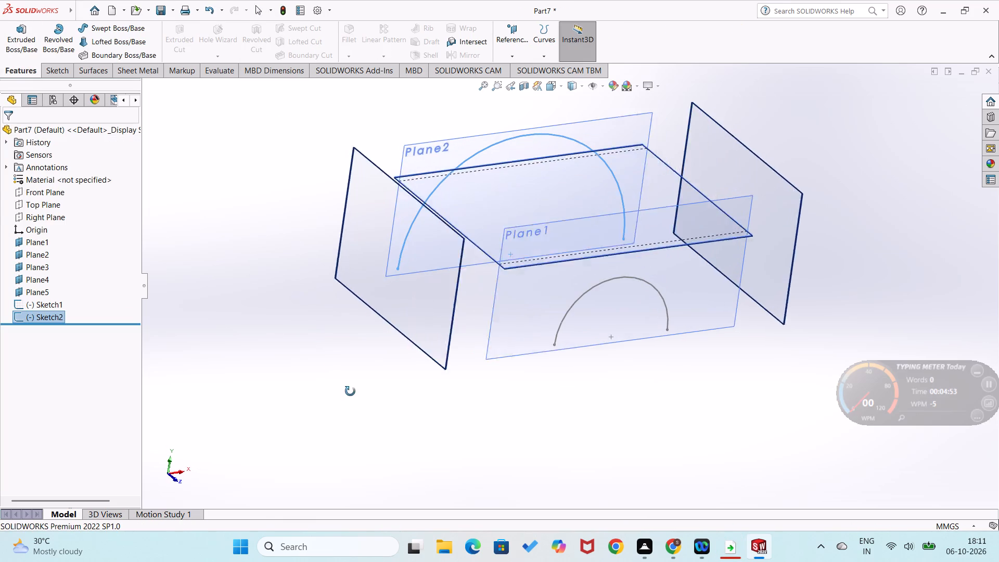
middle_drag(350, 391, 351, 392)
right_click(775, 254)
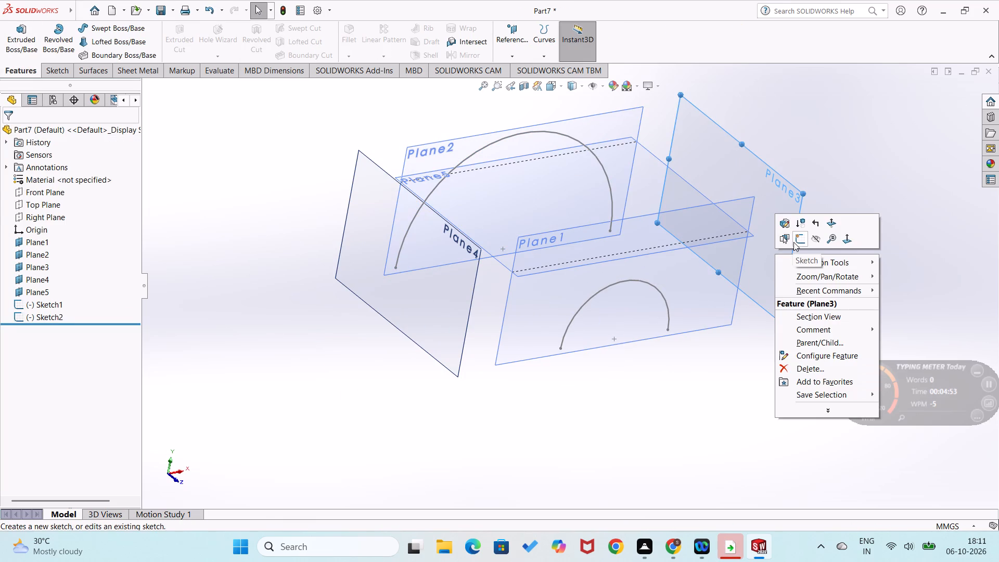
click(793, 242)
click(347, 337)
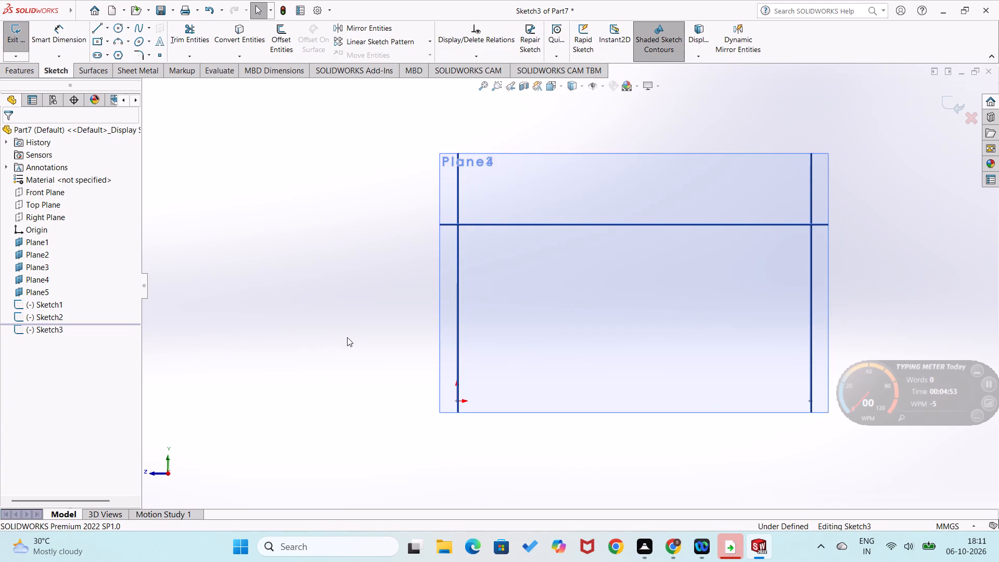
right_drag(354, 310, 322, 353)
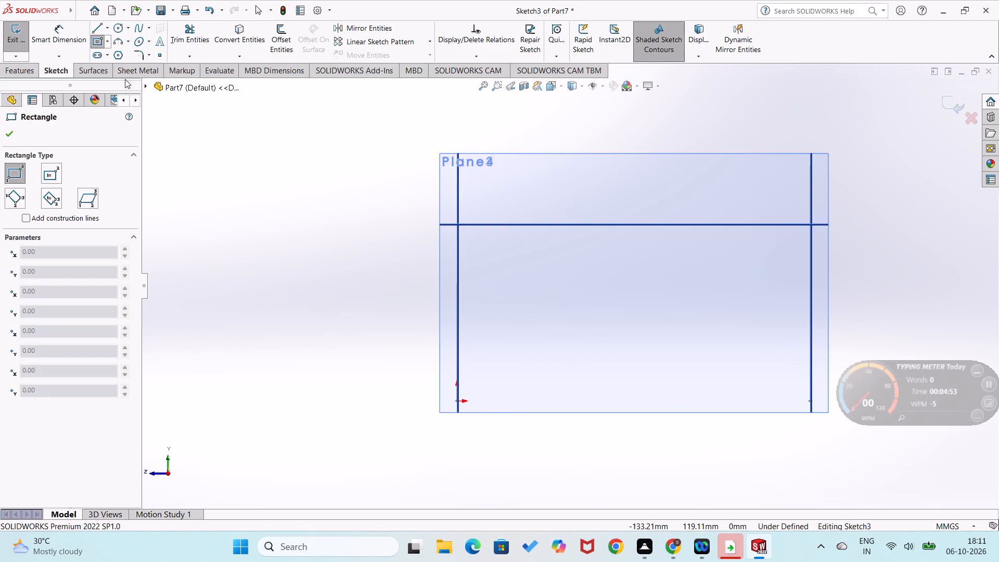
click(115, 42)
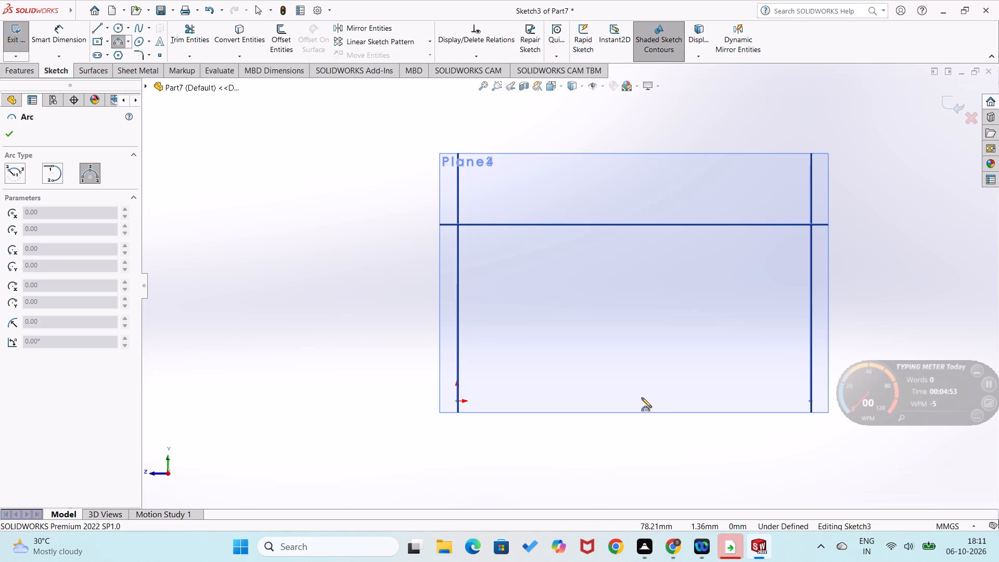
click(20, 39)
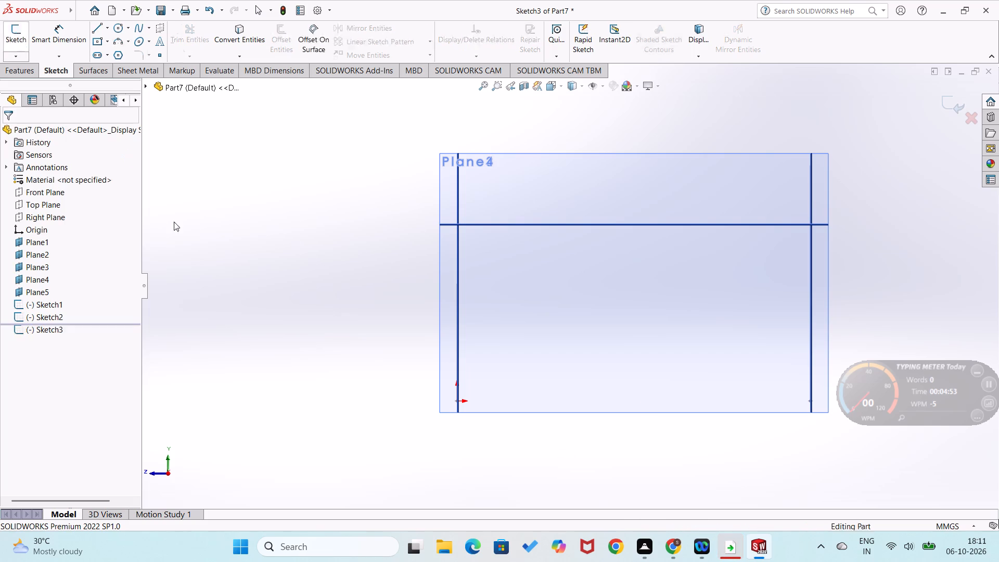
Start a sketch on Plane4 and draw an upper centerpoint semicircle of about 58.5 mm radius, centred about 77 mm horizontally from the origin.
middle_drag(338, 351, 476, 446)
right_click(394, 300)
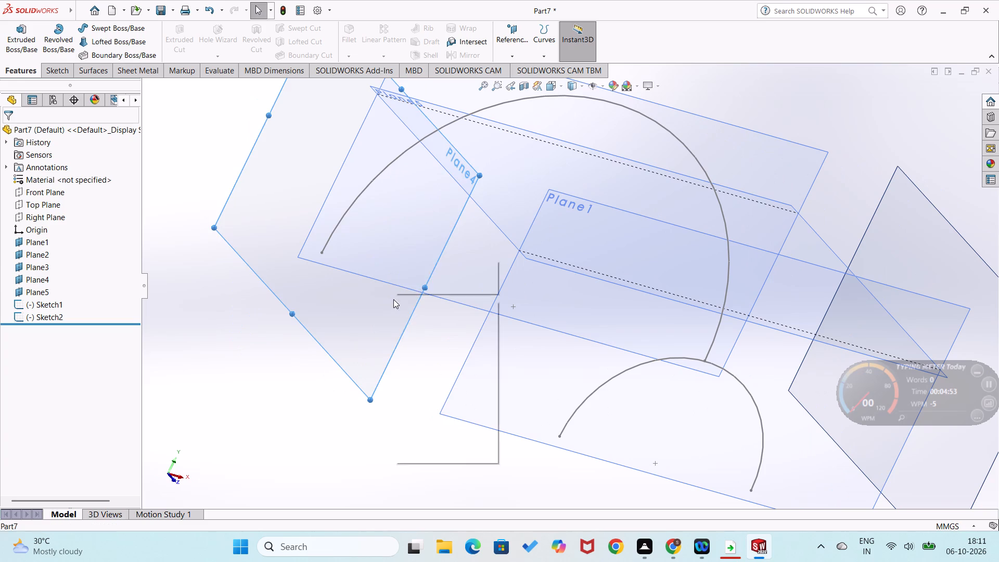
click(416, 288)
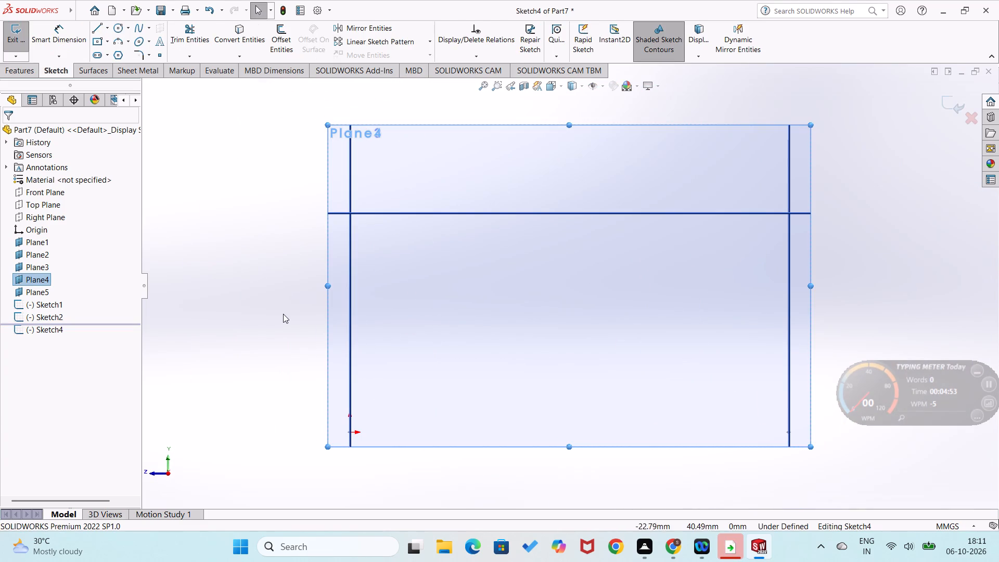
click(283, 314)
right_drag(267, 292, 196, 347)
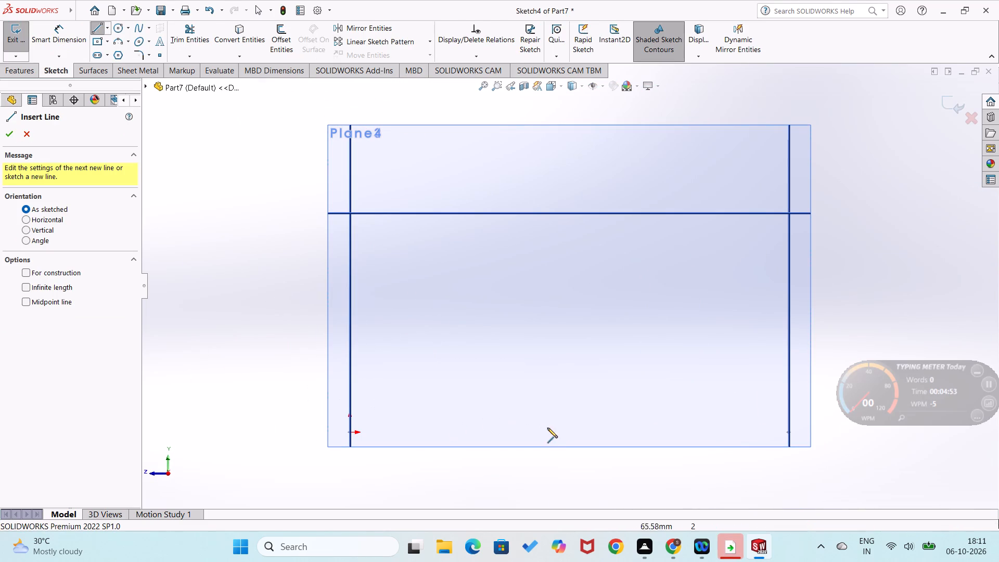
click(121, 45)
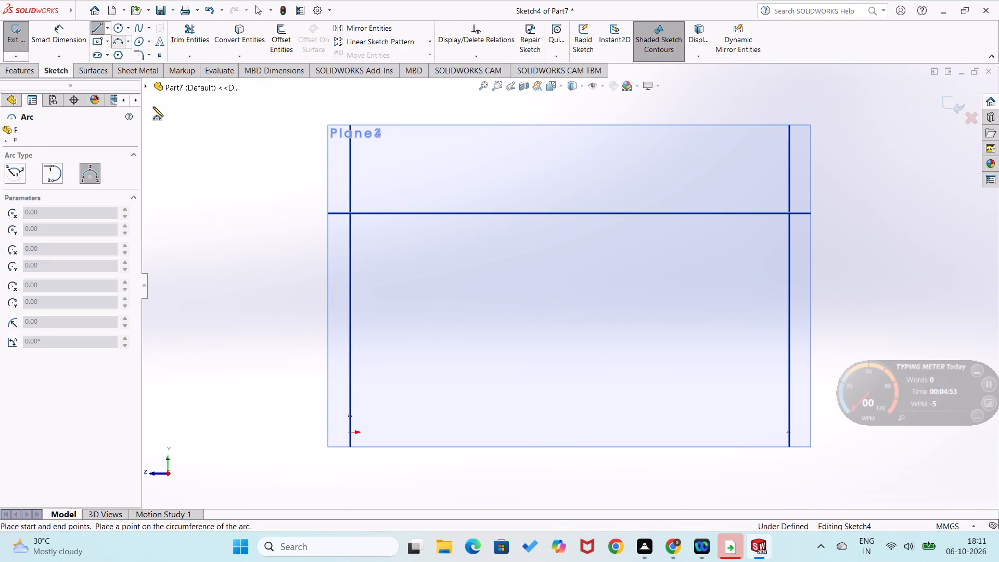
click(16, 173)
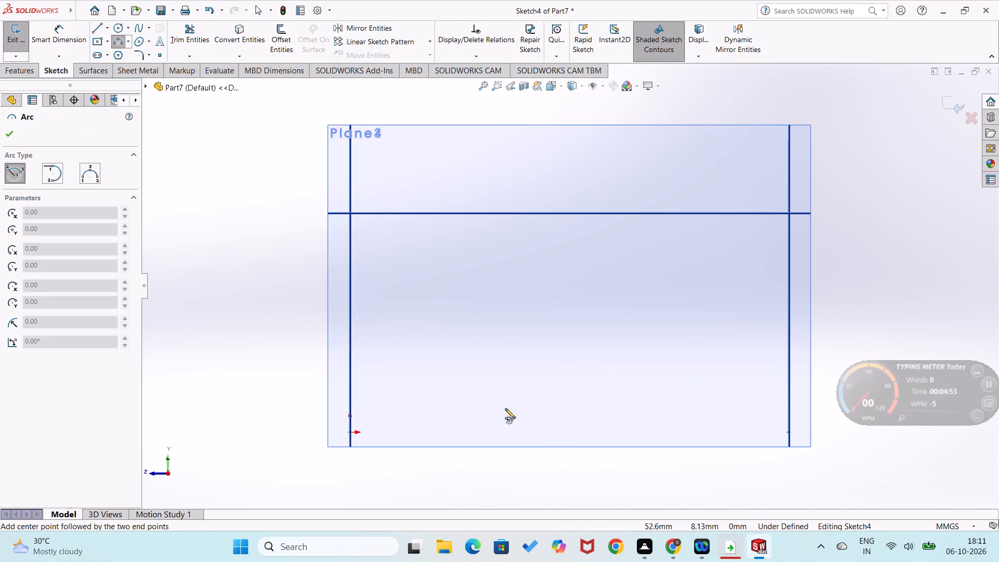
click(575, 429)
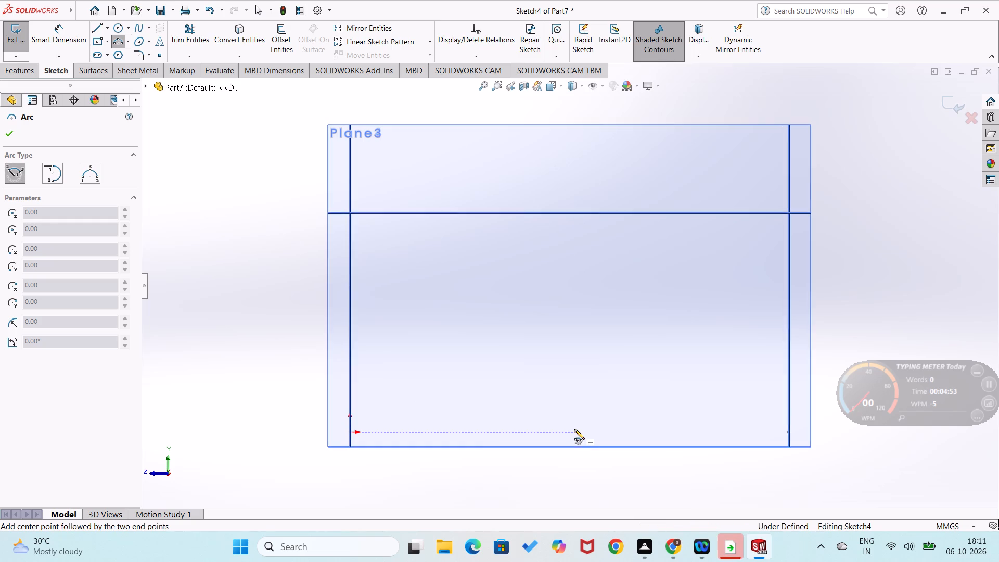
click(404, 435)
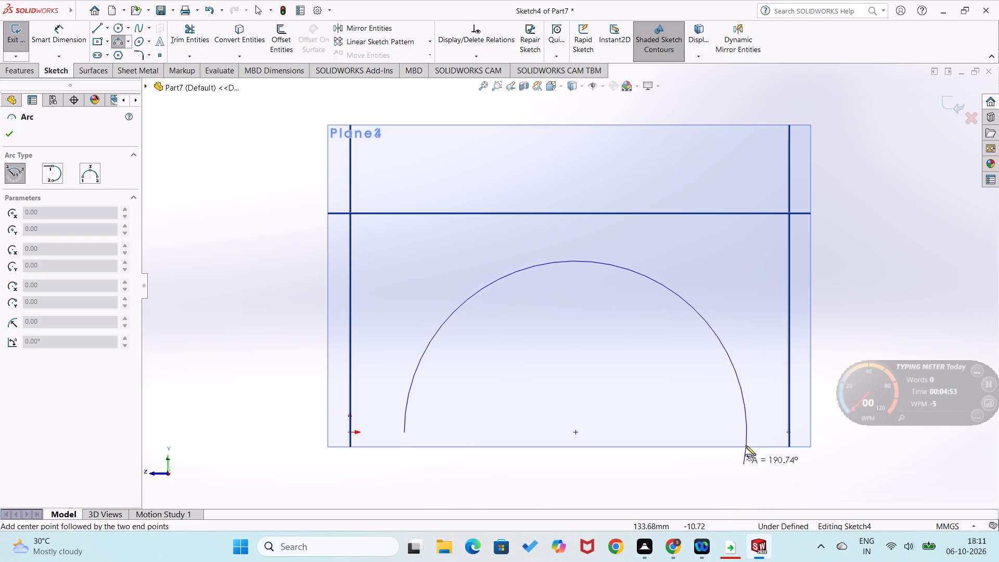
click(747, 430)
Dimension the semicircle on Plane4 with a radius of 25 mm.
right_drag(776, 487, 790, 397)
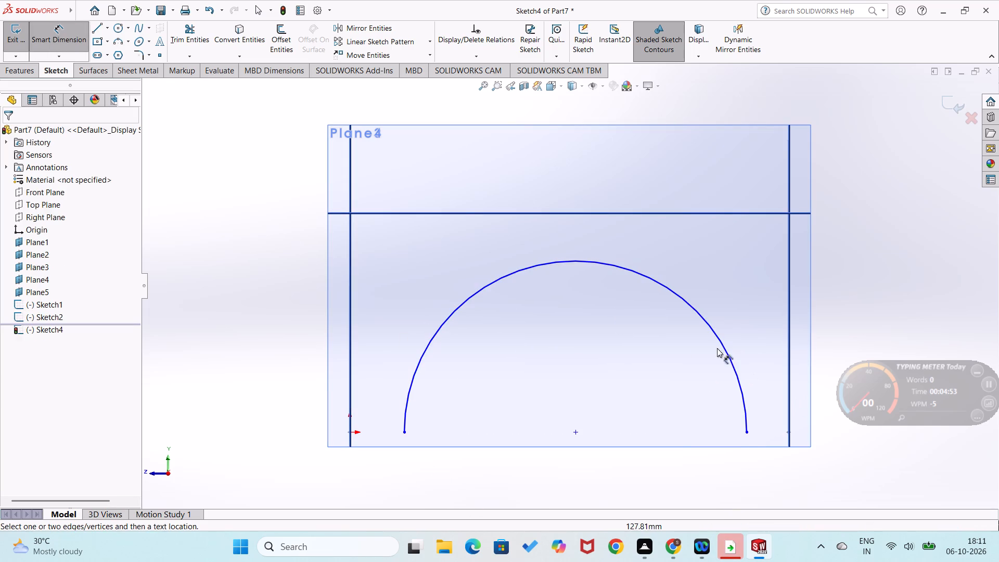
click(720, 336)
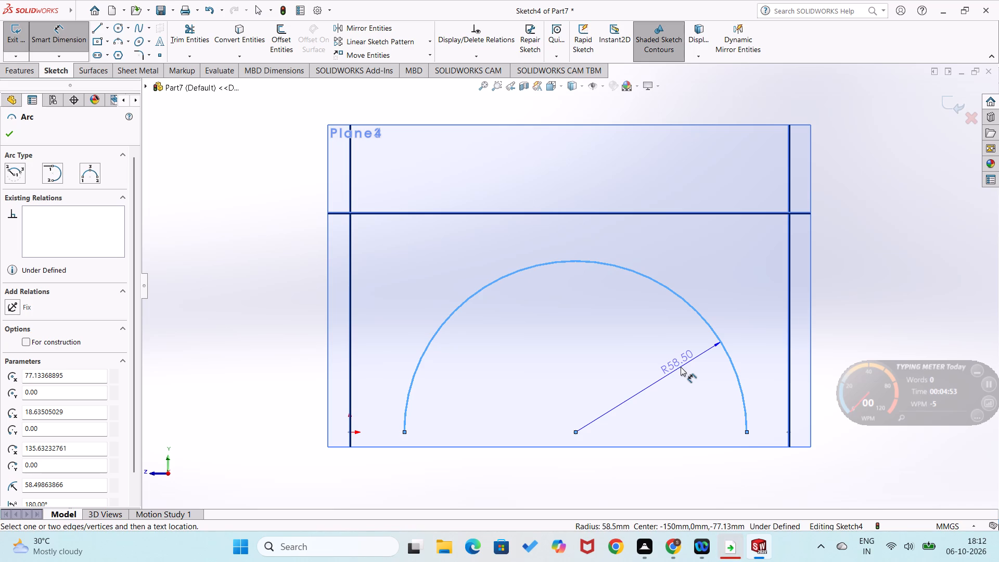
text(25)
key(Return)
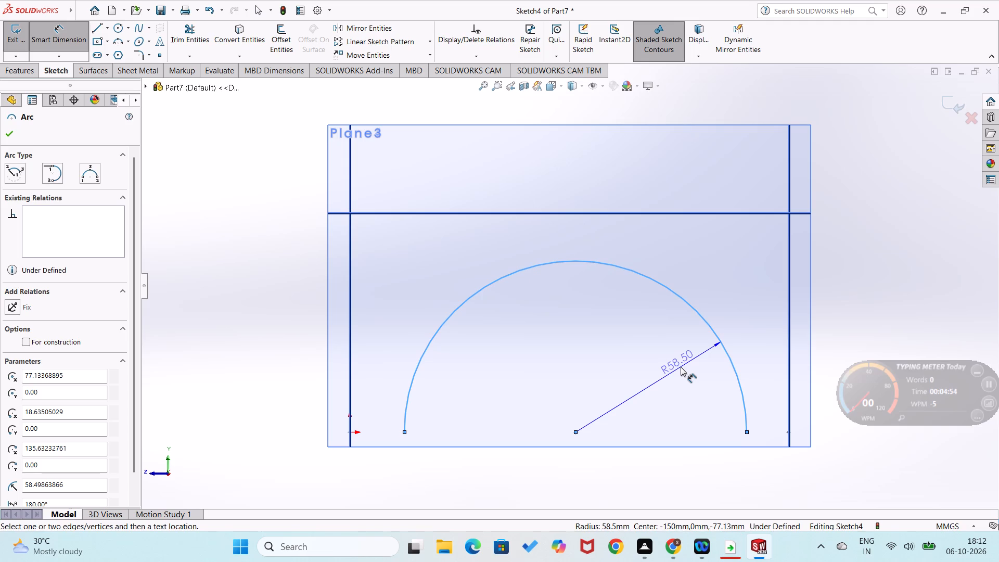
click(681, 367)
text(25)
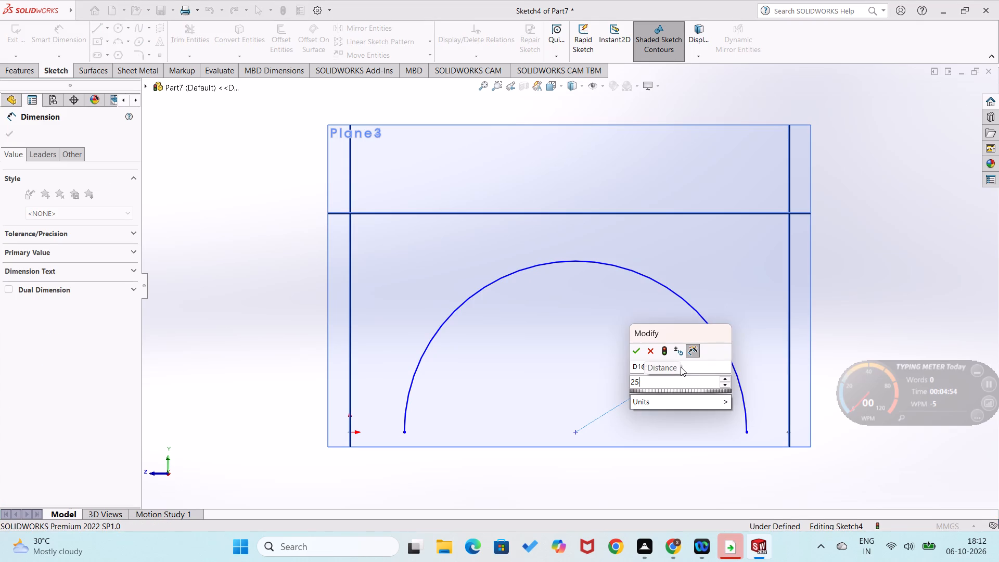
key(Return)
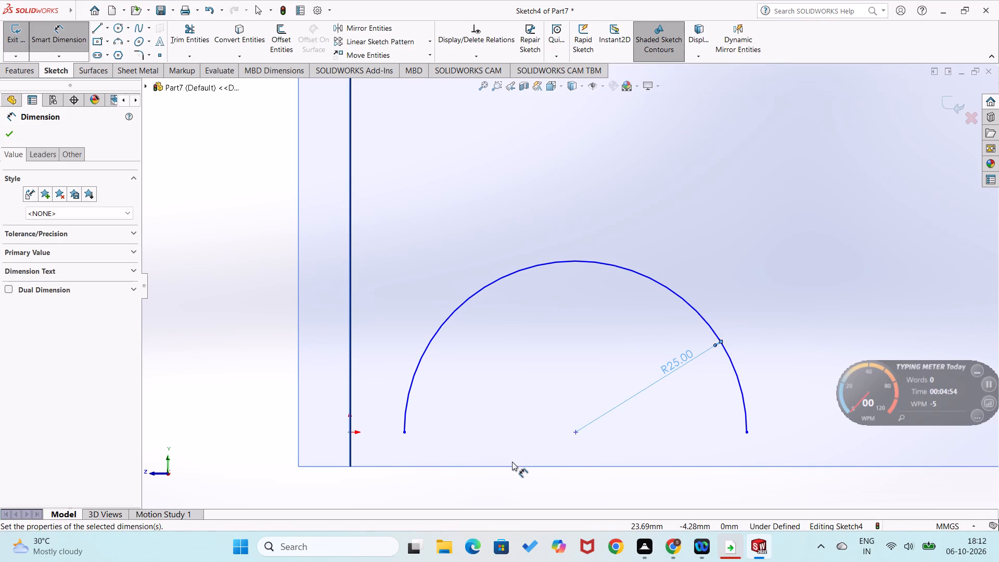
Dimension the semicircle's centre 75 mm horizontally from the origin and exit the Plane4 sketch.
click(348, 431)
click(574, 435)
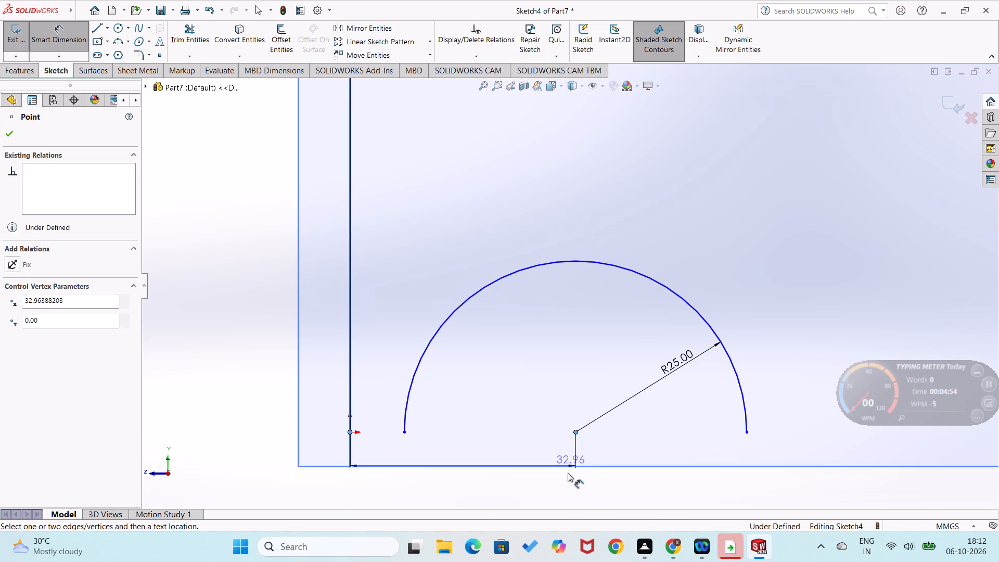
click(563, 493)
text(75)
key(Return)
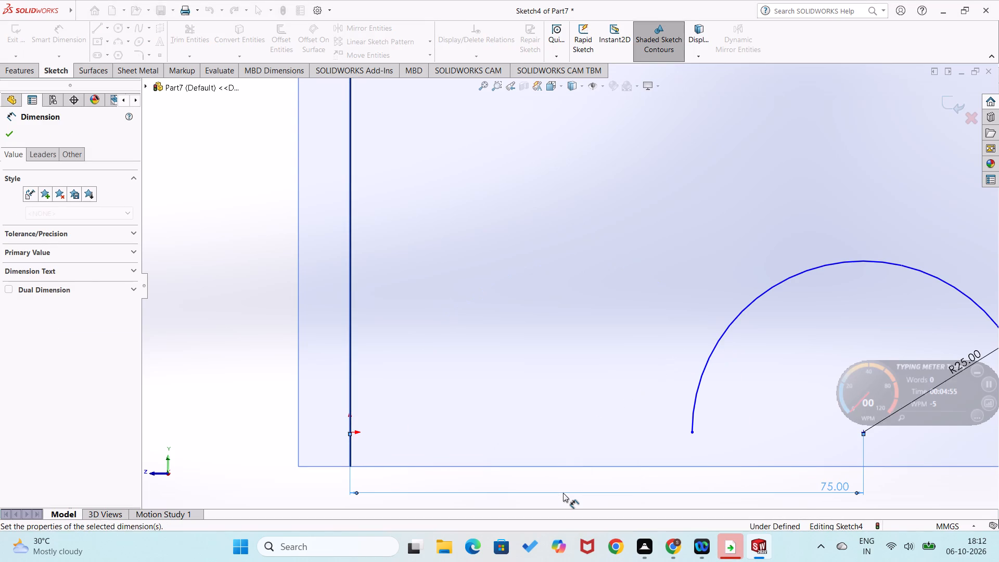
scroll(563, 493, up, 4)
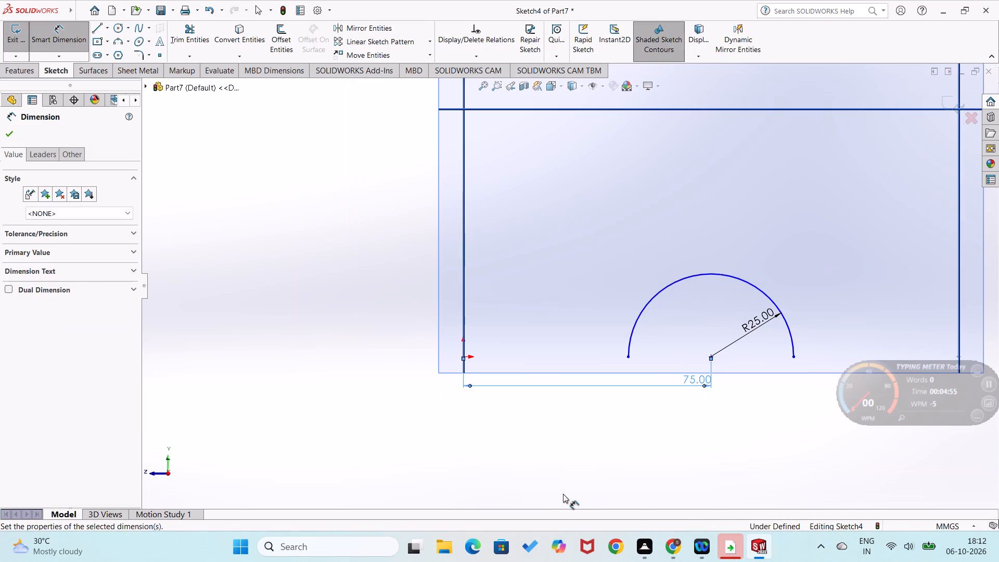
middle_drag(542, 463, 612, 496)
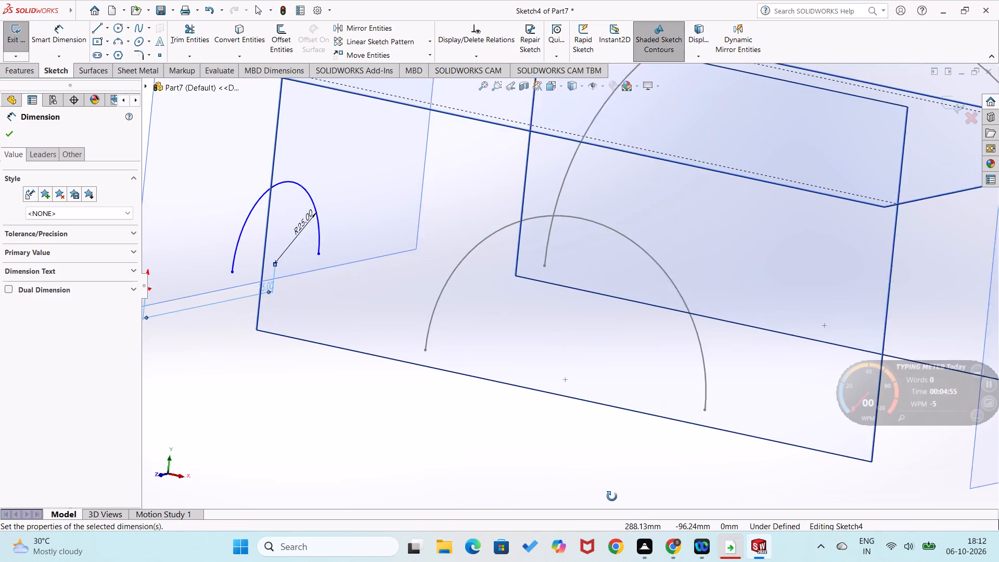
middle_drag(612, 496, 617, 513)
scroll(441, 441, up, 1)
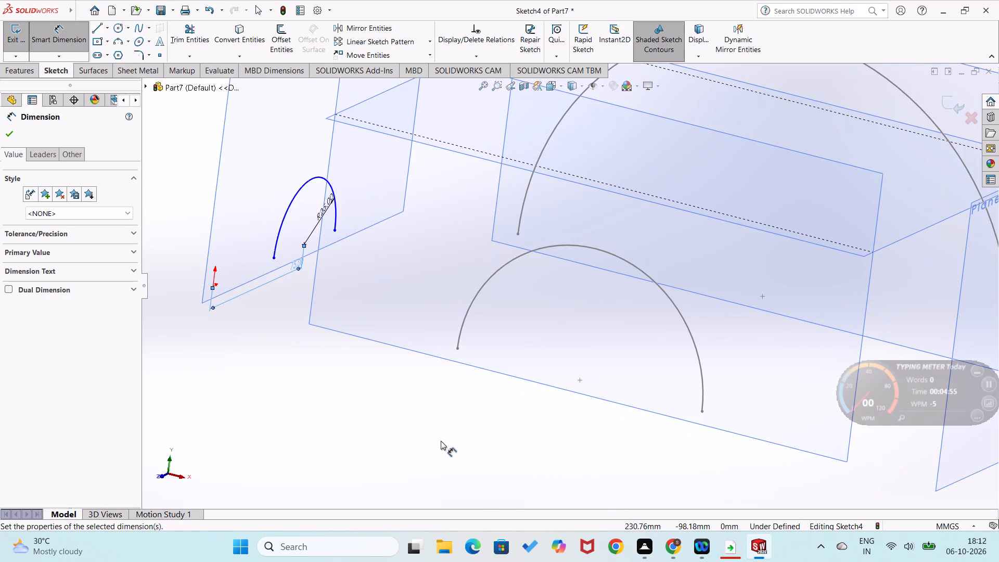
click(340, 416)
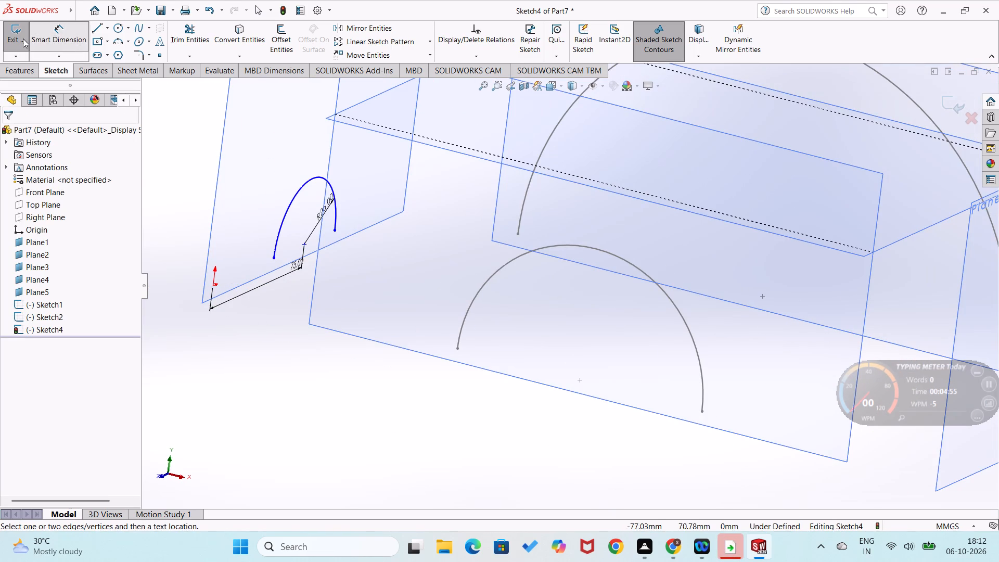
click(23, 39)
Start a sketch on Plane3.
scroll(287, 392, up, 3)
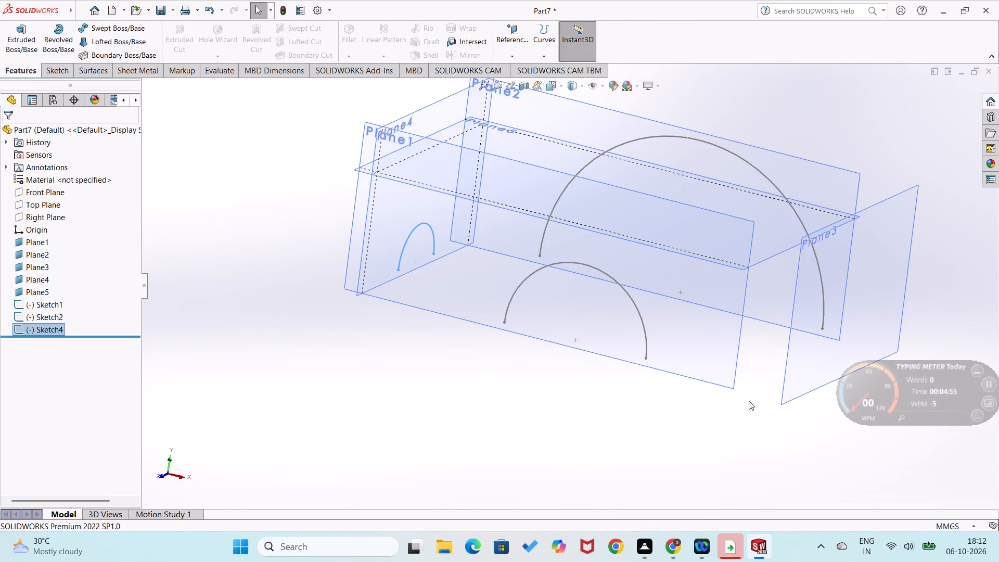
right_click(835, 327)
click(863, 314)
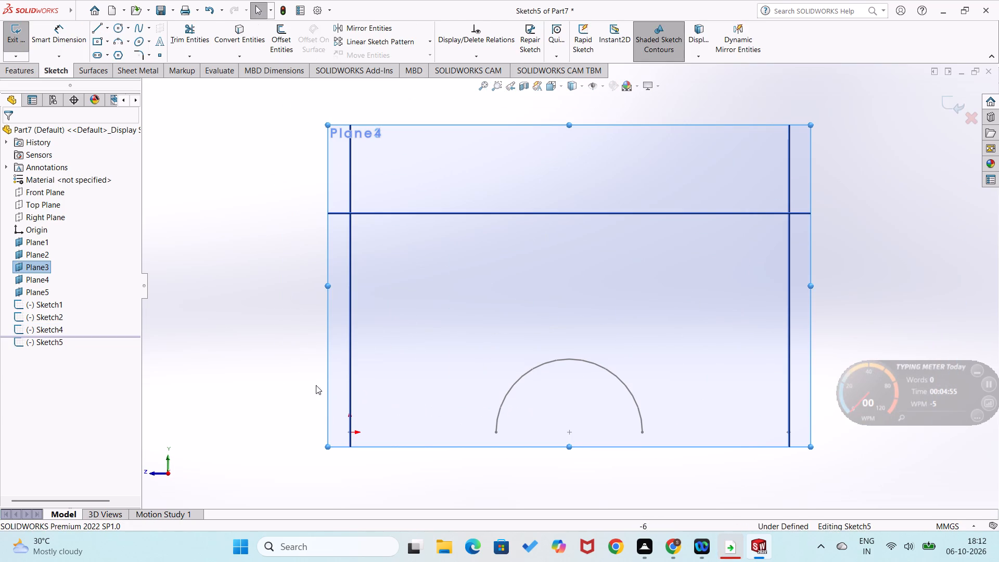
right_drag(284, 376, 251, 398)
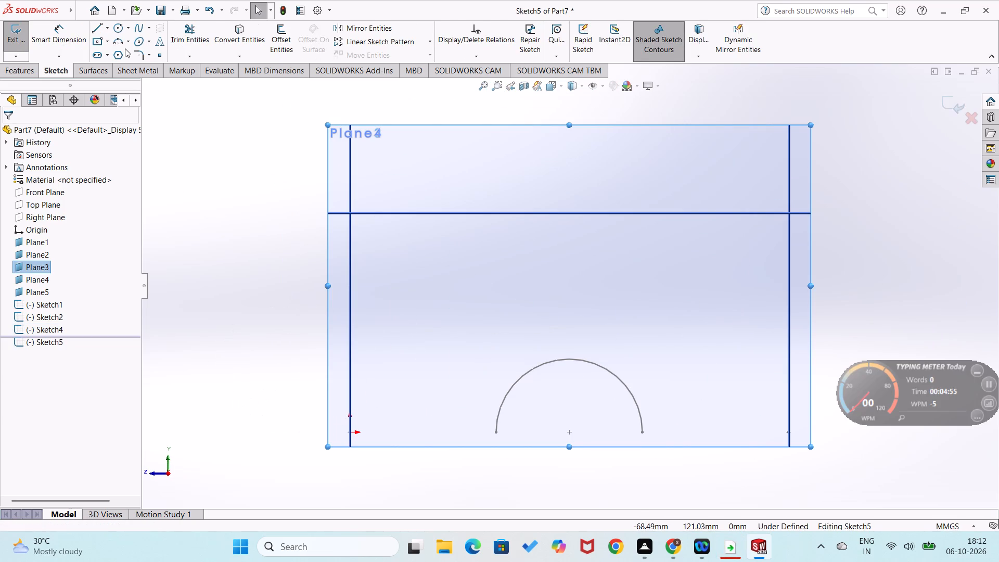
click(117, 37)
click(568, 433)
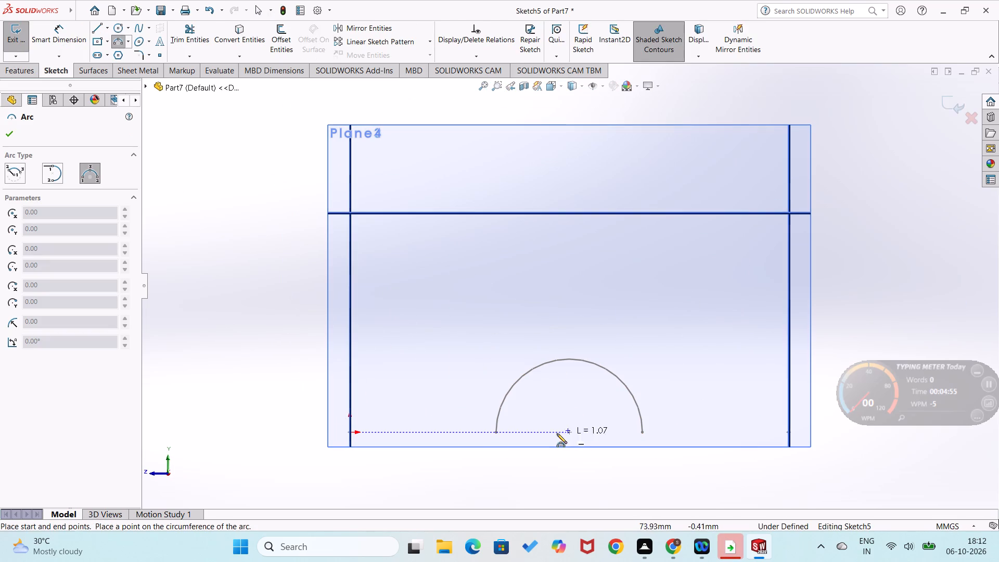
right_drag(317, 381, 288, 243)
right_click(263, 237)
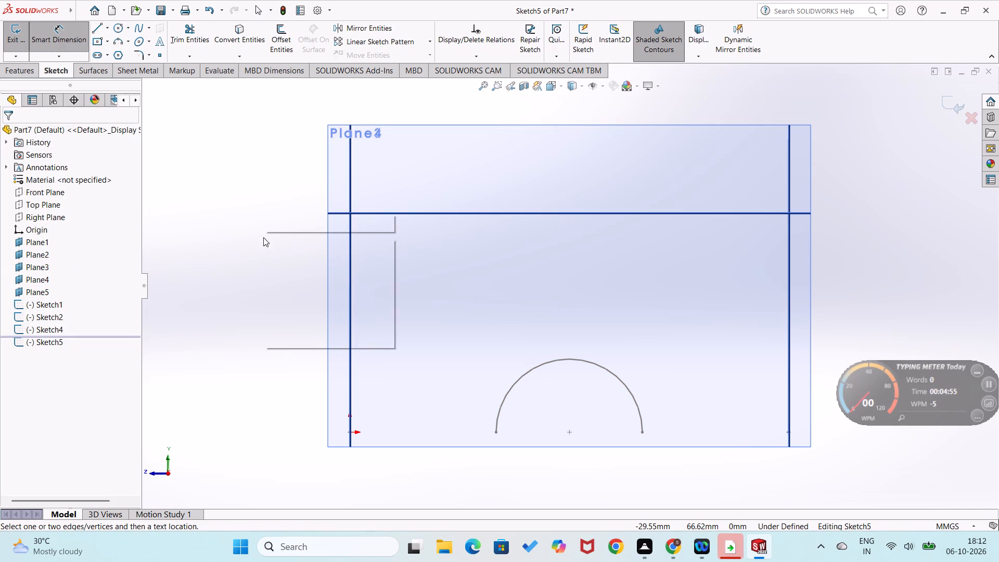
Draw a centerpoint semicircle on Plane3 snapped to the centre and endpoints of the Plane4 semicircle, and exit the sketch.
click(114, 39)
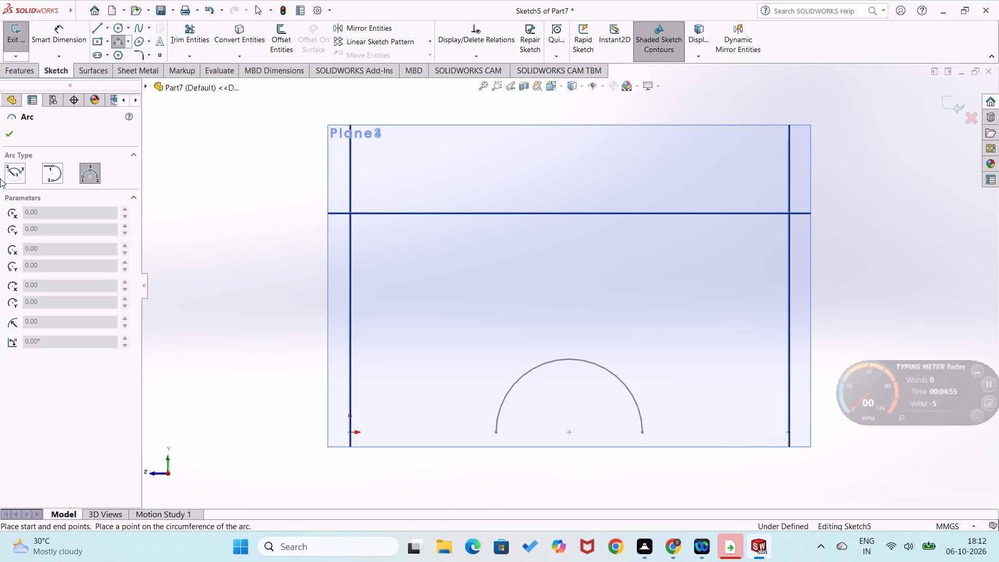
click(8, 175)
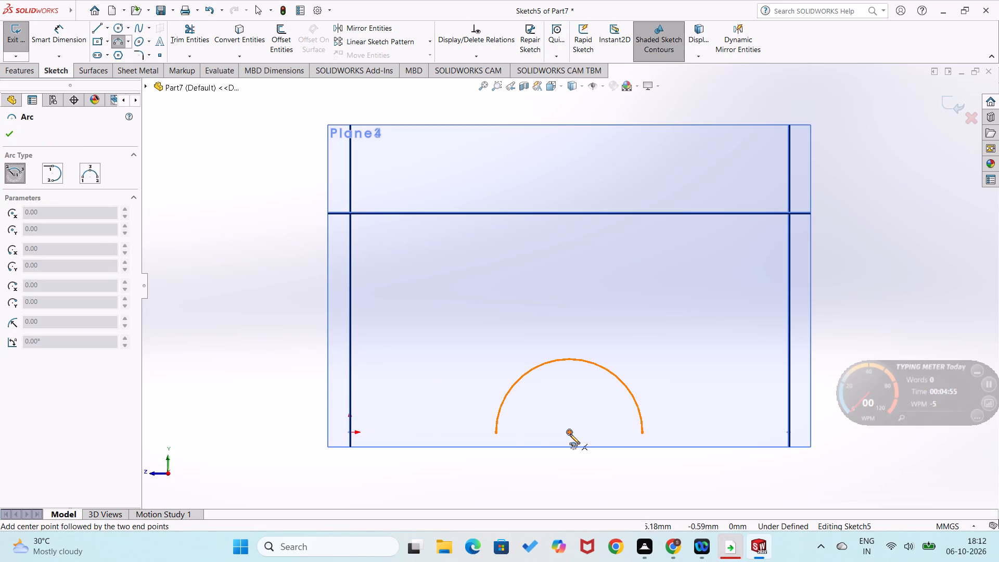
click(570, 434)
click(496, 433)
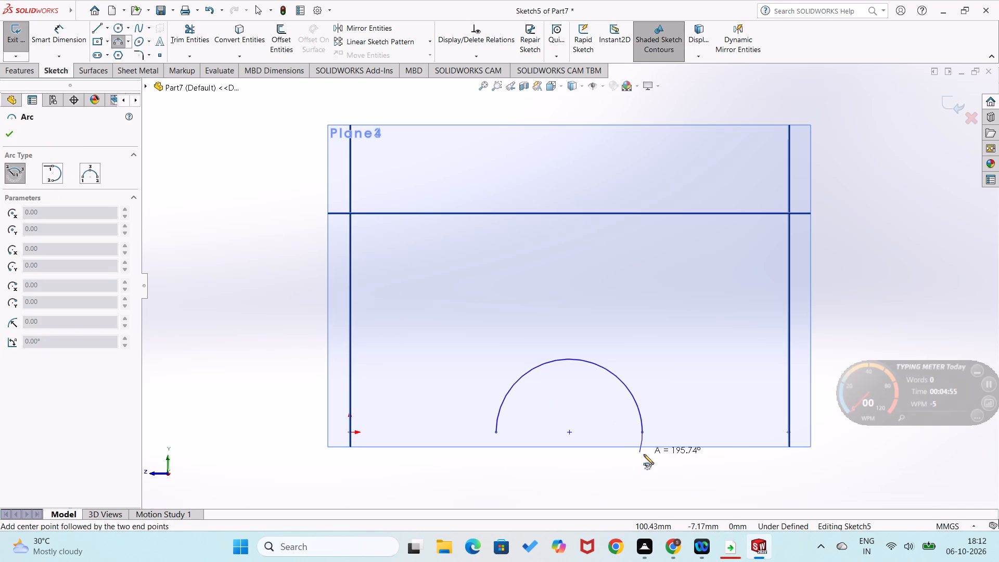
click(642, 432)
right_drag(625, 475, 621, 406)
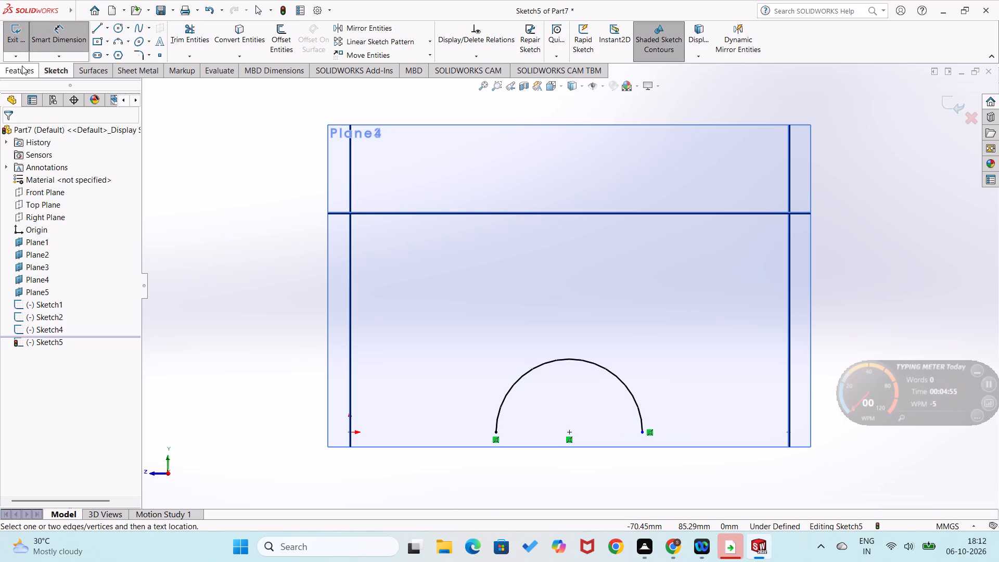
click(15, 35)
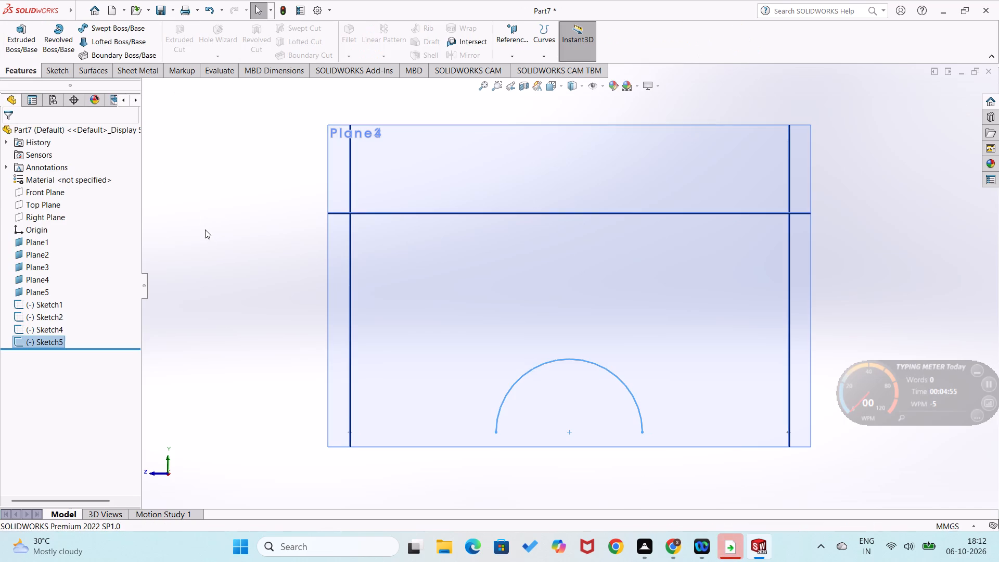
Create an extruded surface from the Plane3 semicircle, starting at its sketch plane with the default settings.
middle_drag(210, 236, 235, 324)
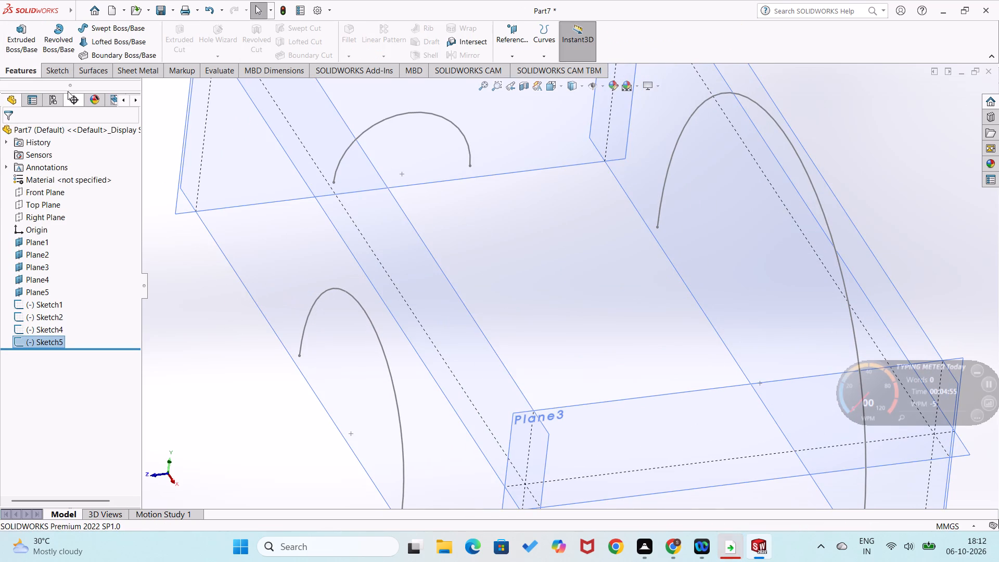
click(104, 72)
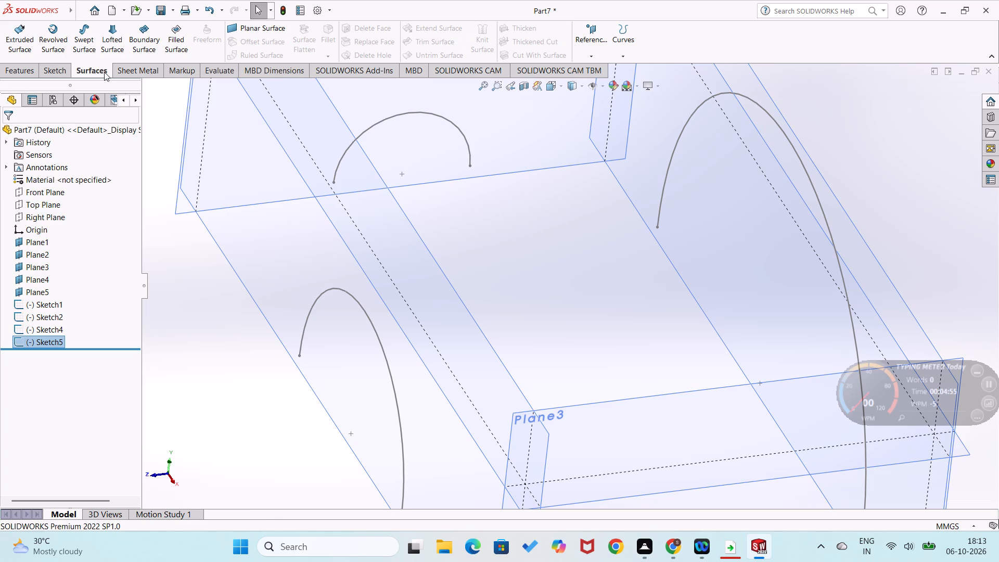
click(12, 35)
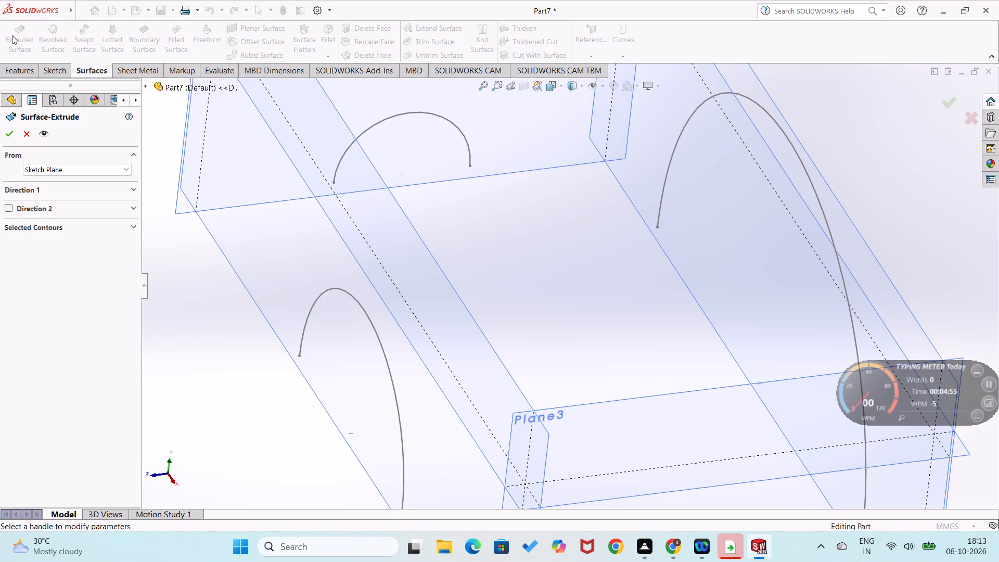
click(12, 134)
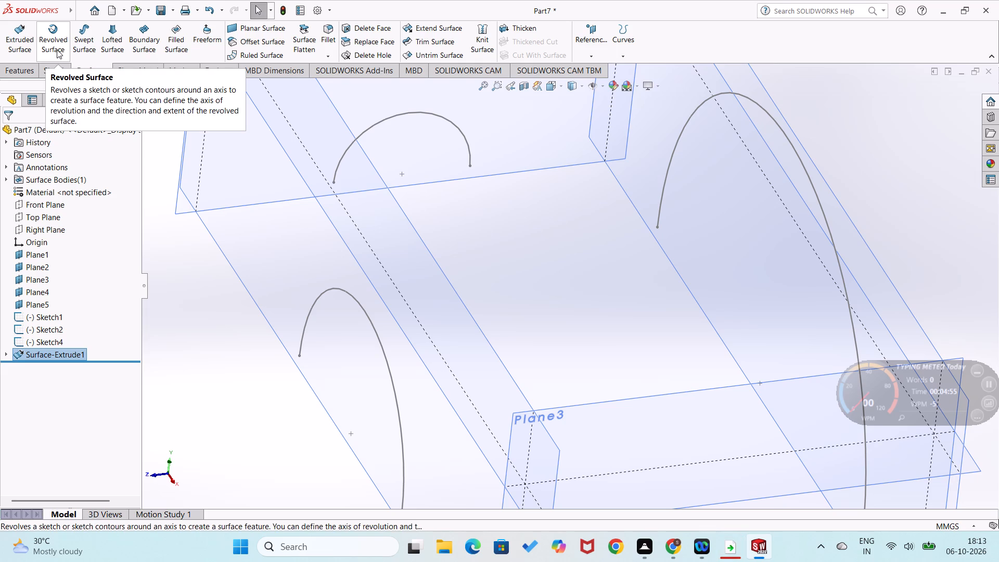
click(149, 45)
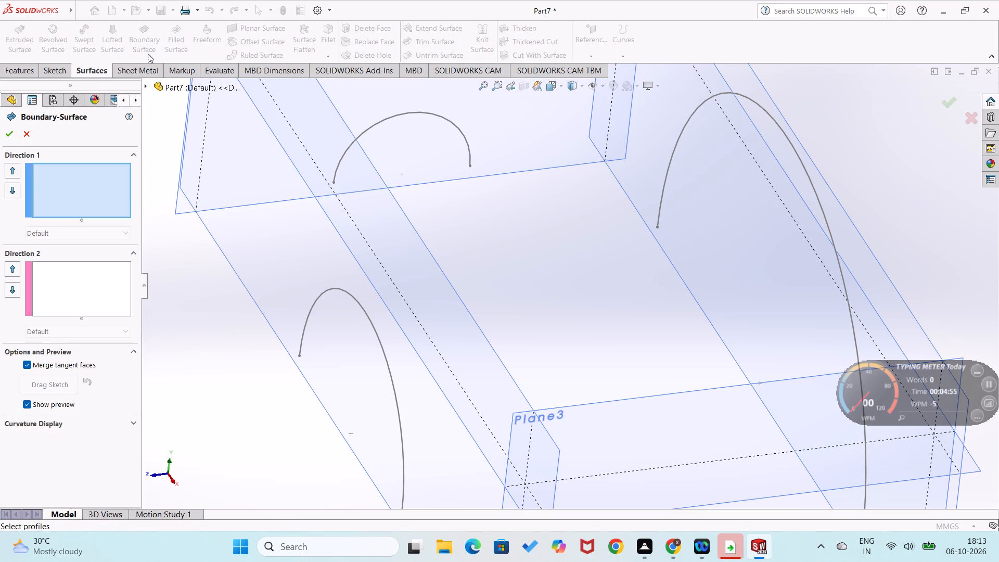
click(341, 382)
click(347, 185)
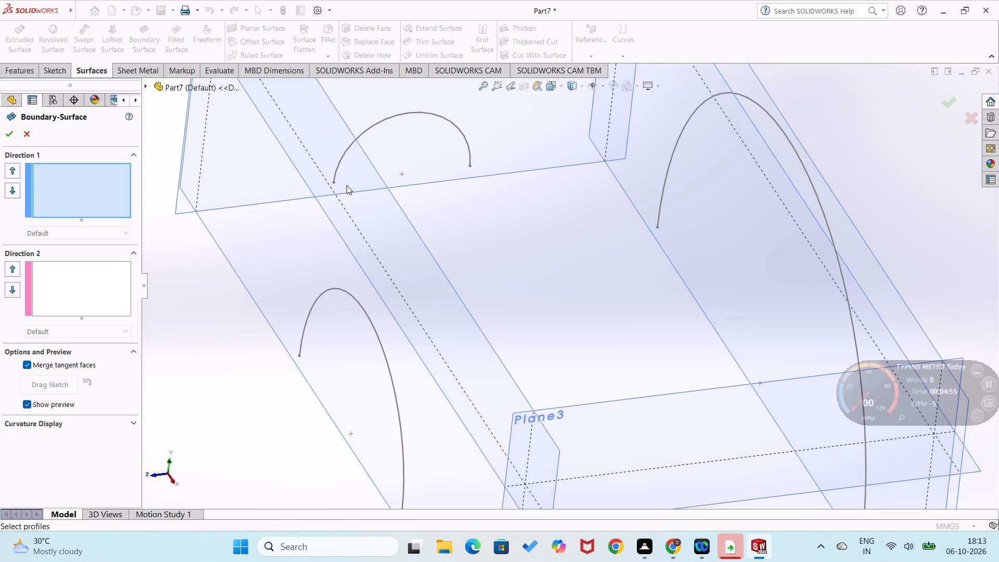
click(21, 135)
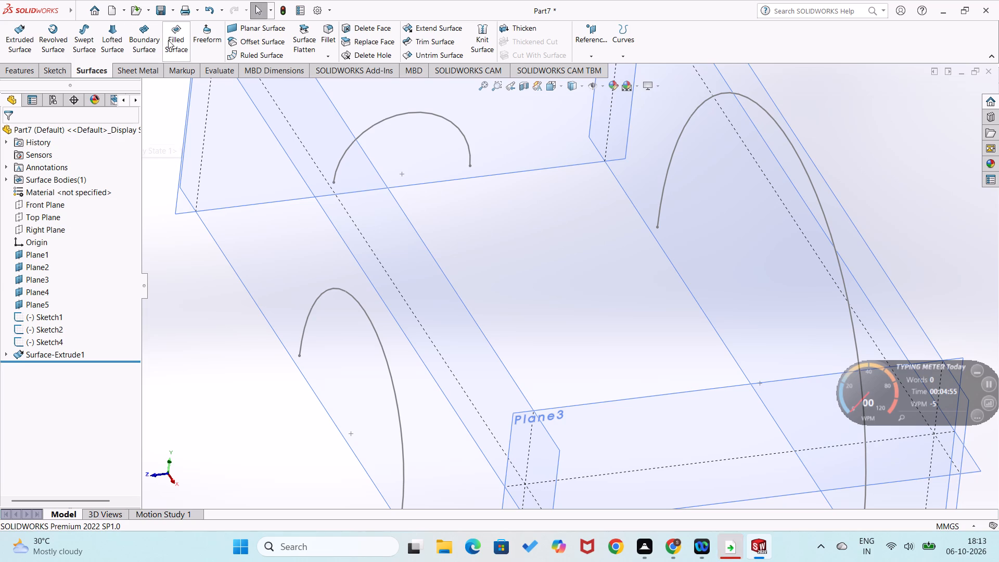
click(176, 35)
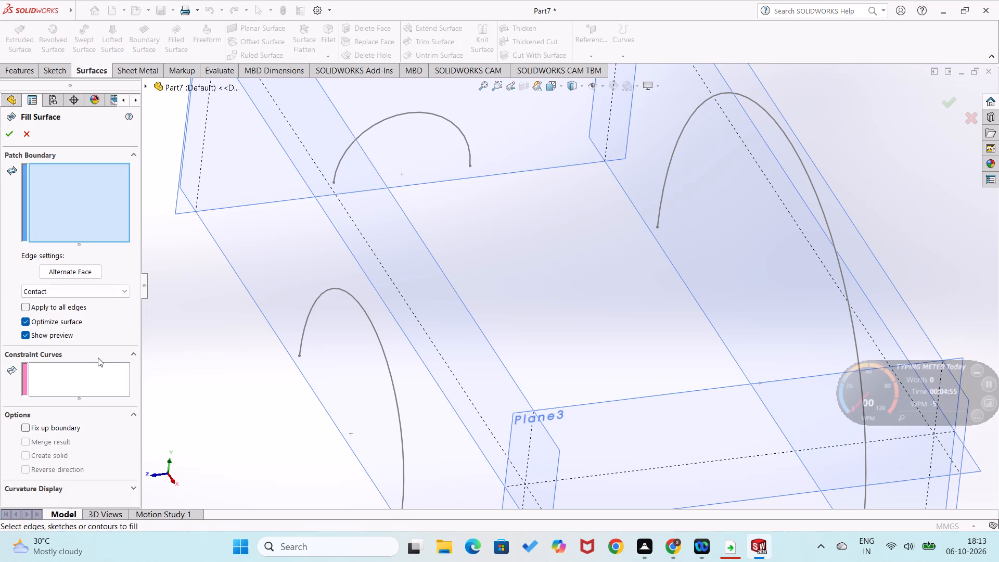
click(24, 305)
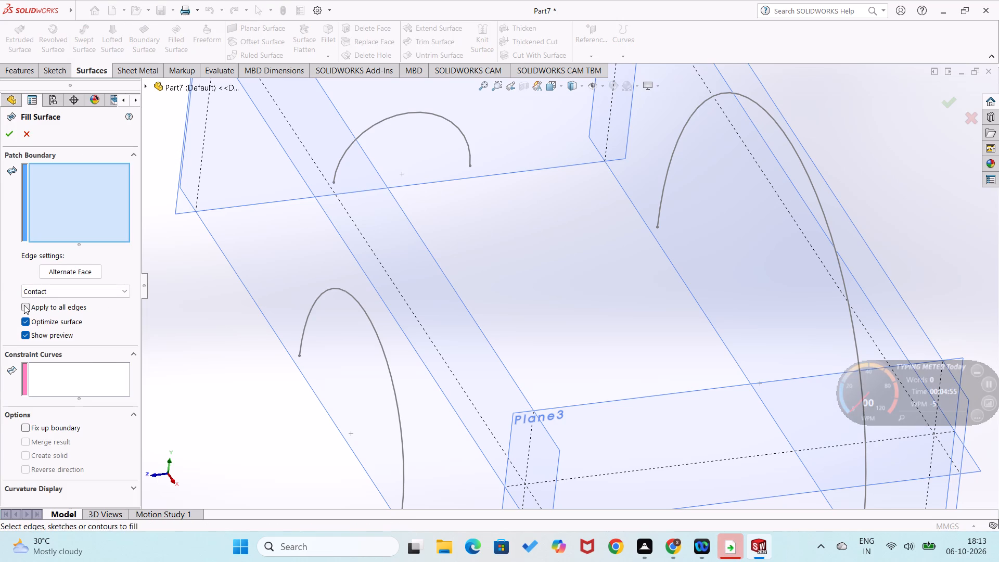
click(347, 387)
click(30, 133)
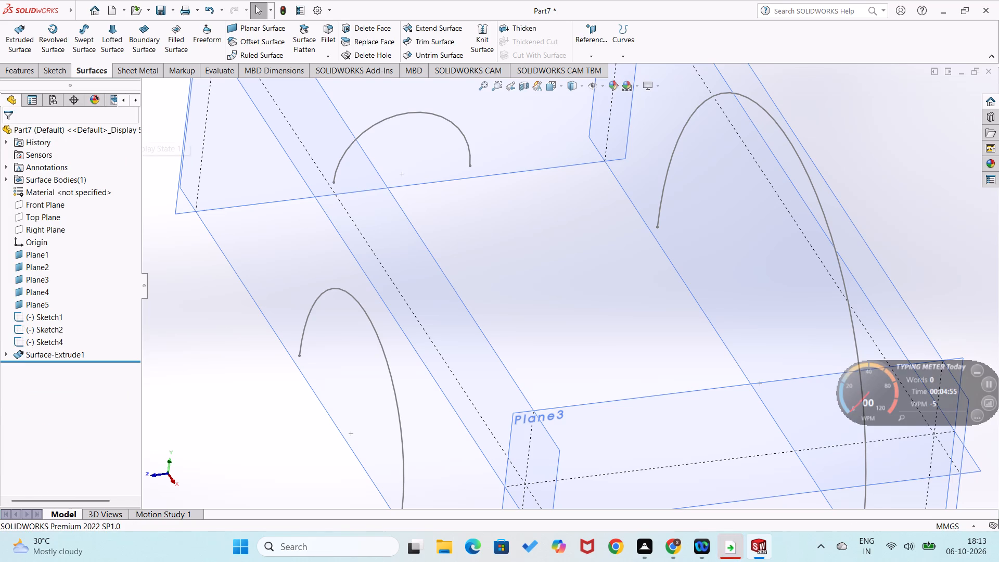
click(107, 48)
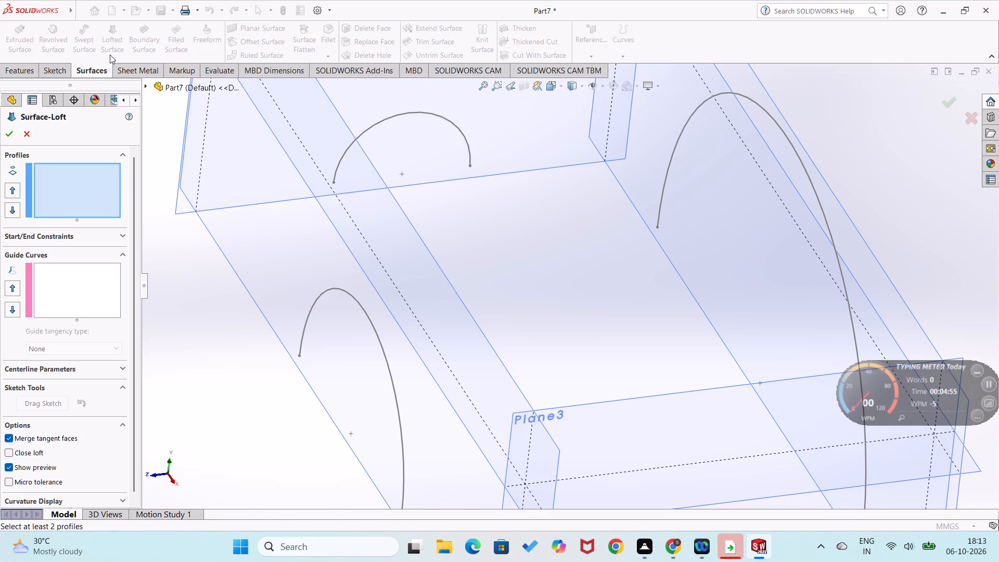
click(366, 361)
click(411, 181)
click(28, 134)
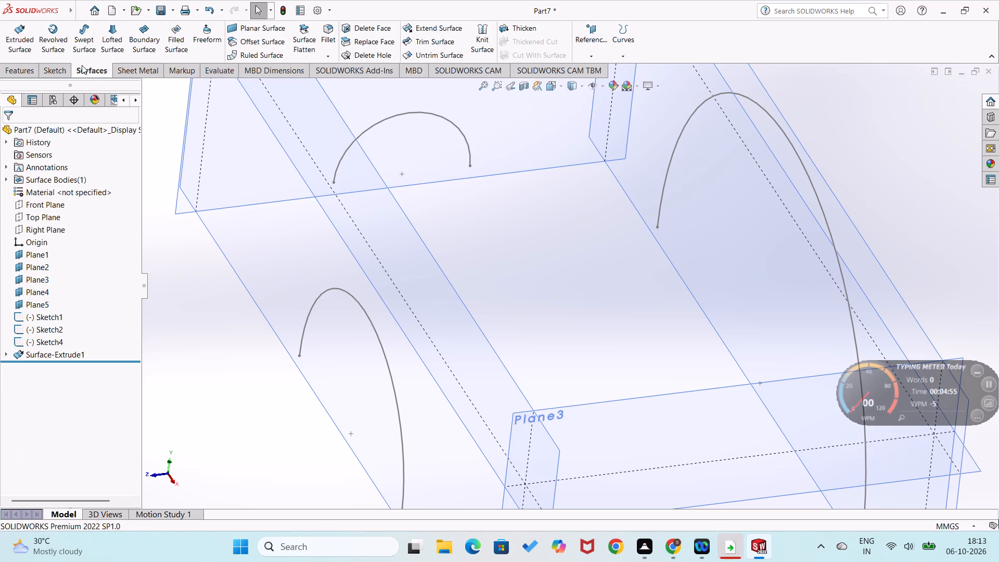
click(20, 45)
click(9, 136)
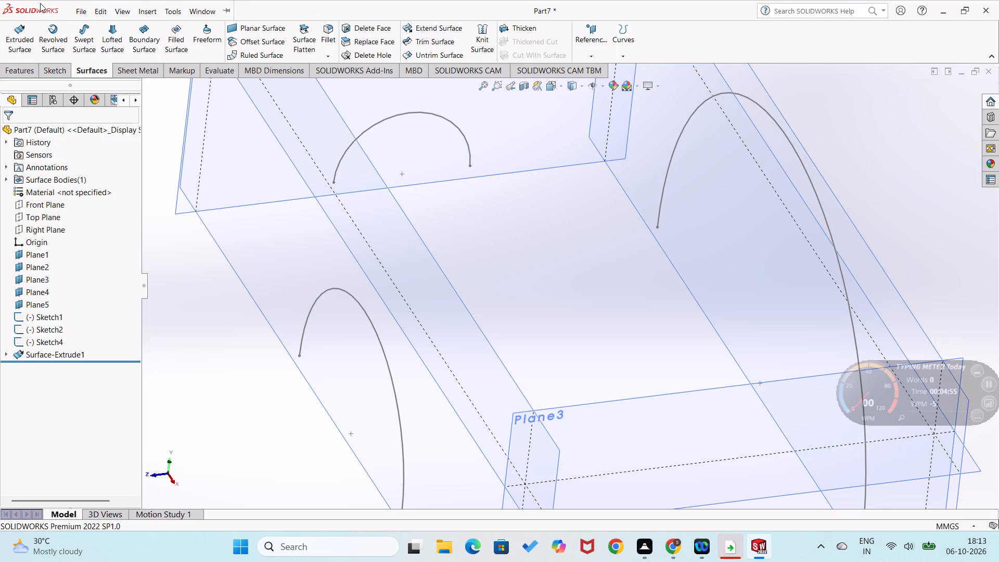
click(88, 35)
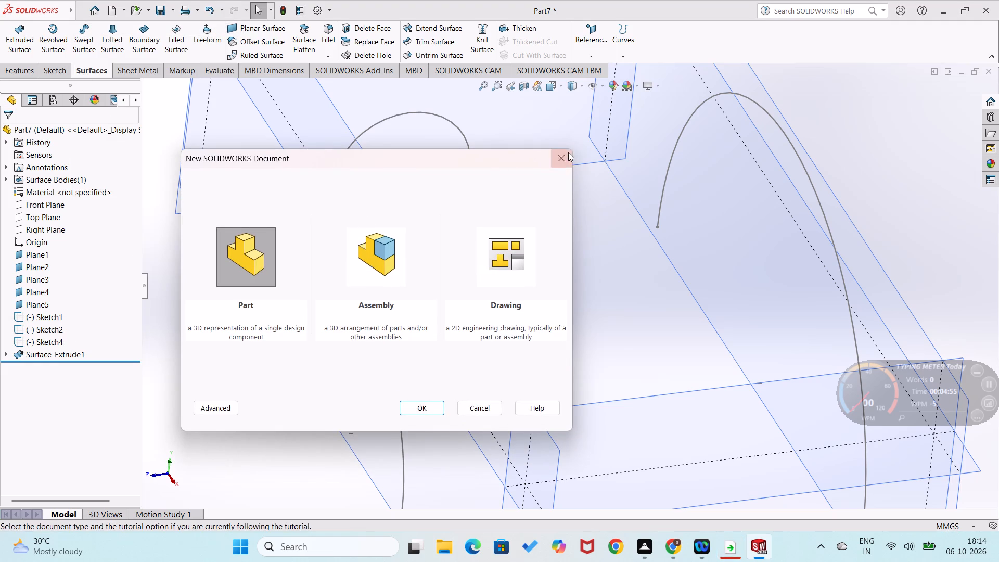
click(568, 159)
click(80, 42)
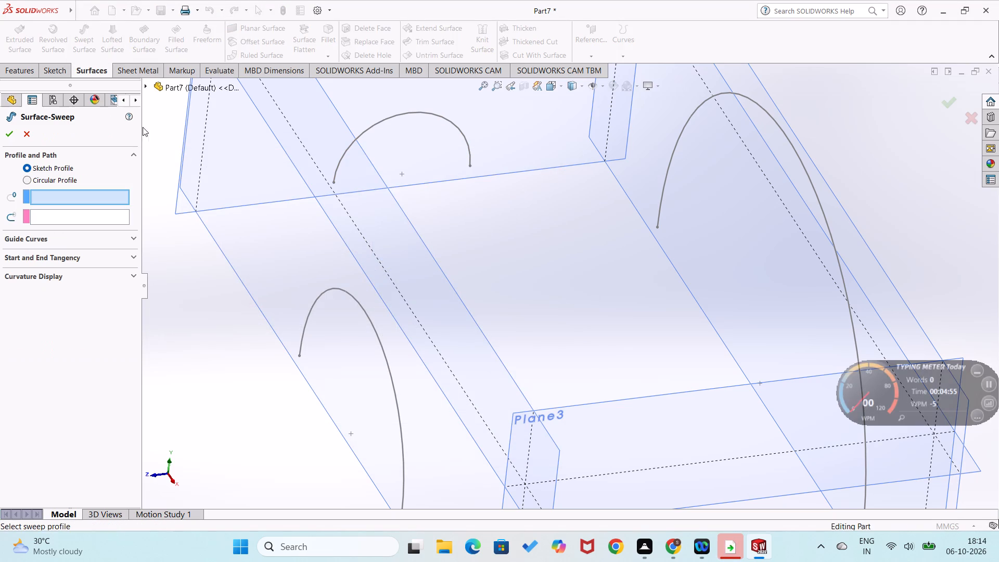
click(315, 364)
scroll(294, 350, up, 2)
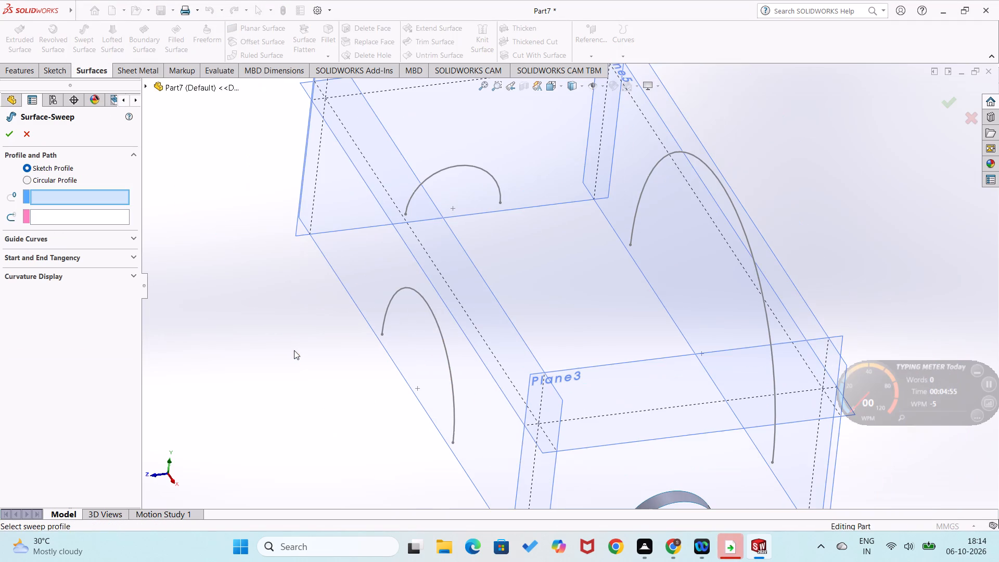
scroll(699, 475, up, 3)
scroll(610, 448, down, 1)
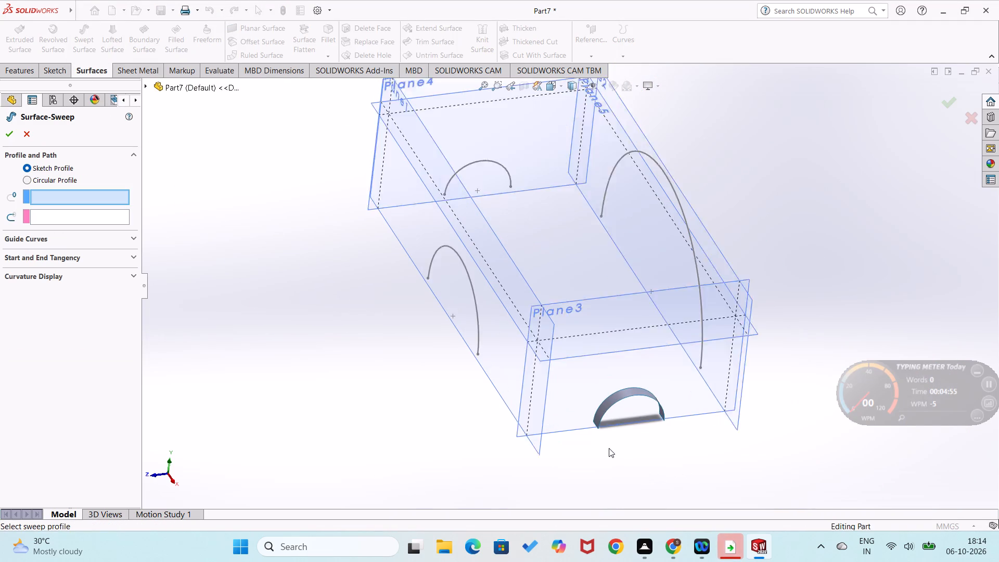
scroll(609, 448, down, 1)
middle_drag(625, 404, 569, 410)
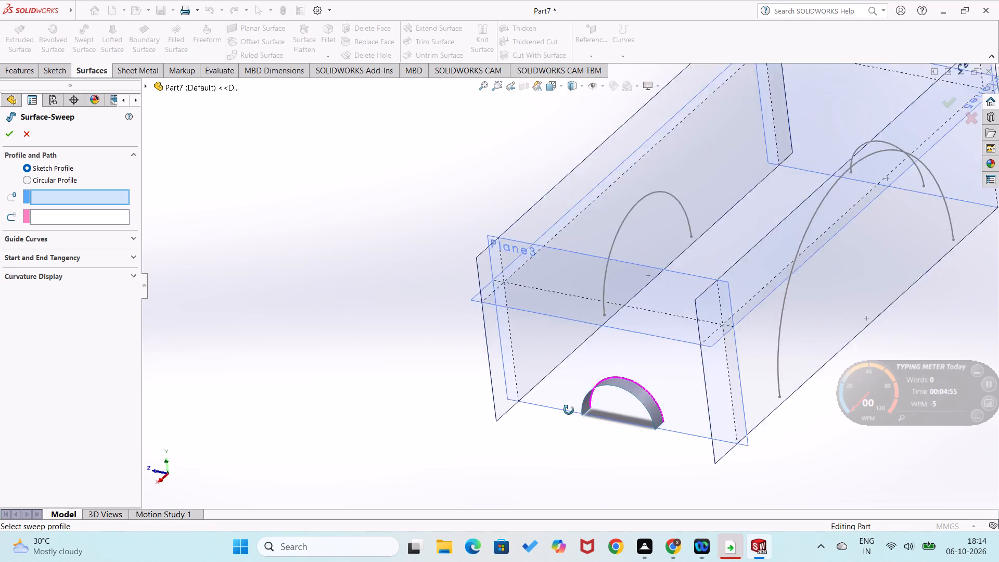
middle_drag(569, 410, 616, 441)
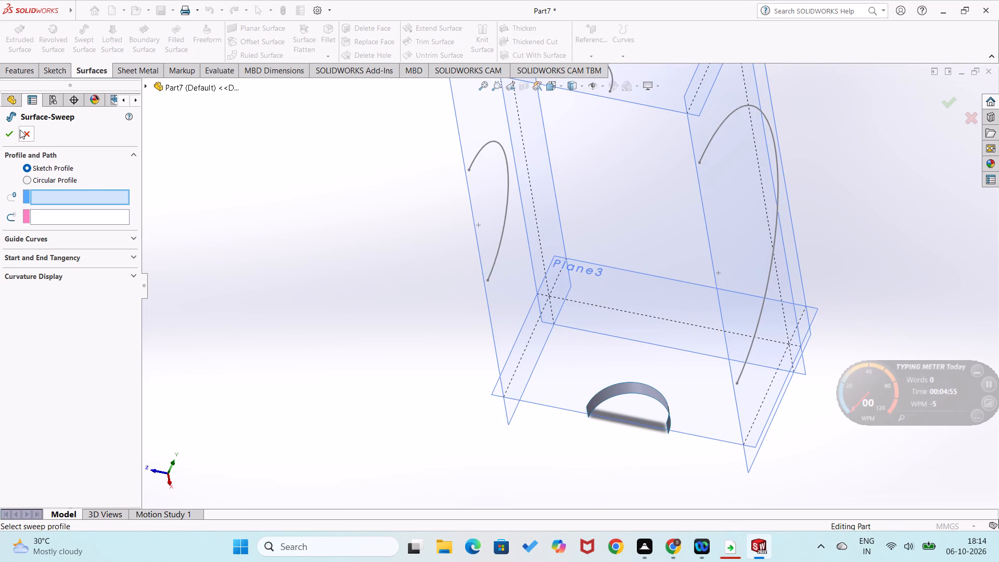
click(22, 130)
Undo the extruded surface made from the Plane3 semicircle, keeping its sketch.
key(ctrl+z)
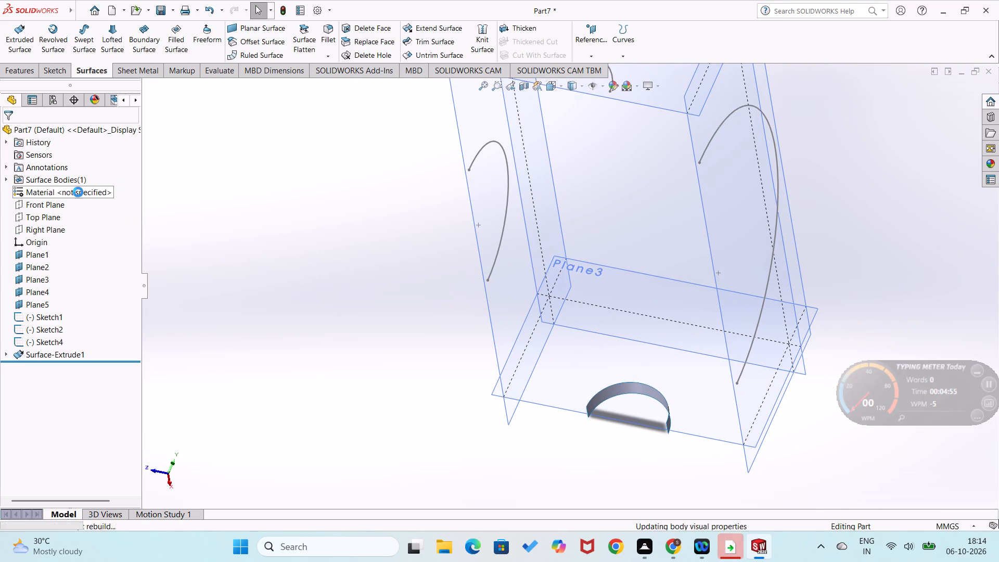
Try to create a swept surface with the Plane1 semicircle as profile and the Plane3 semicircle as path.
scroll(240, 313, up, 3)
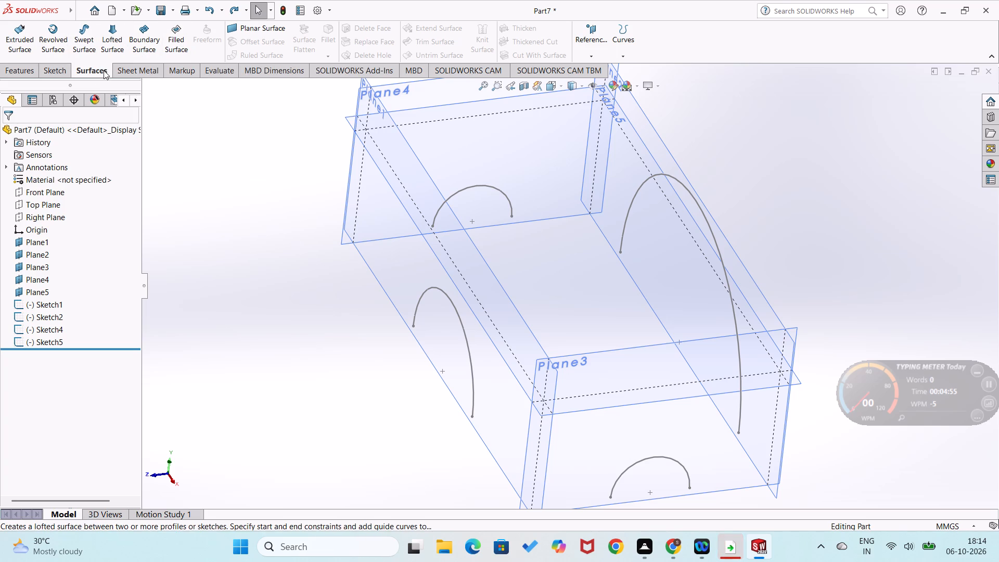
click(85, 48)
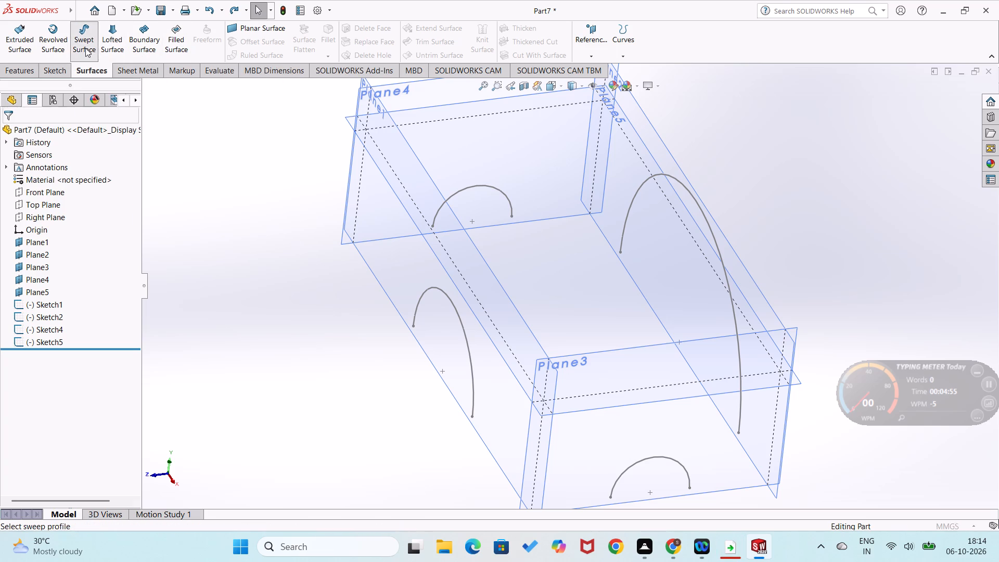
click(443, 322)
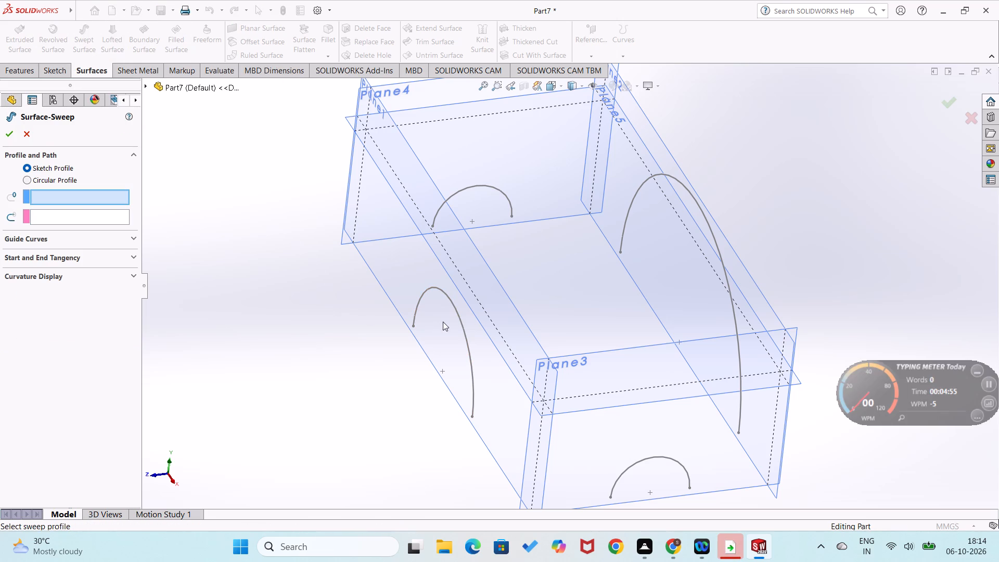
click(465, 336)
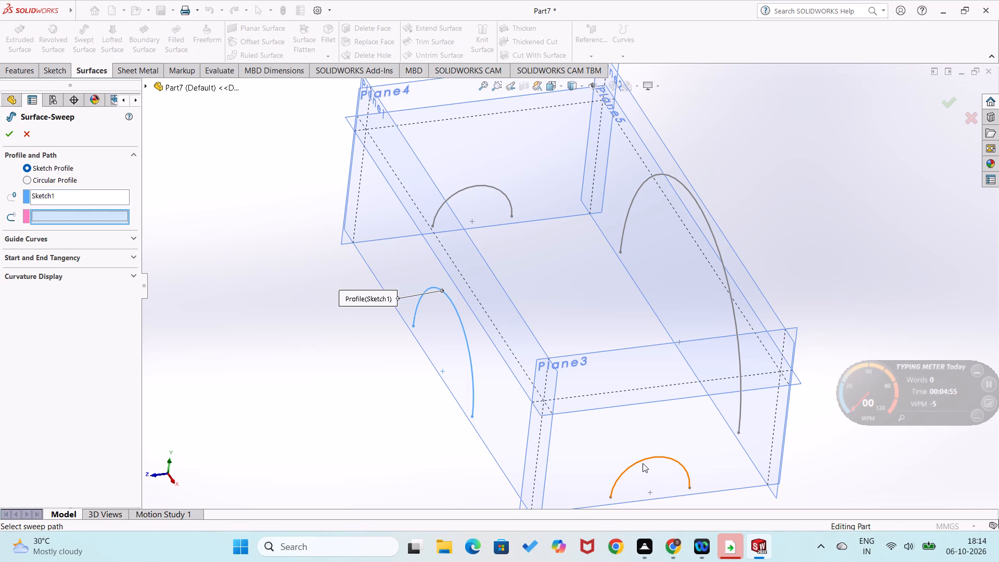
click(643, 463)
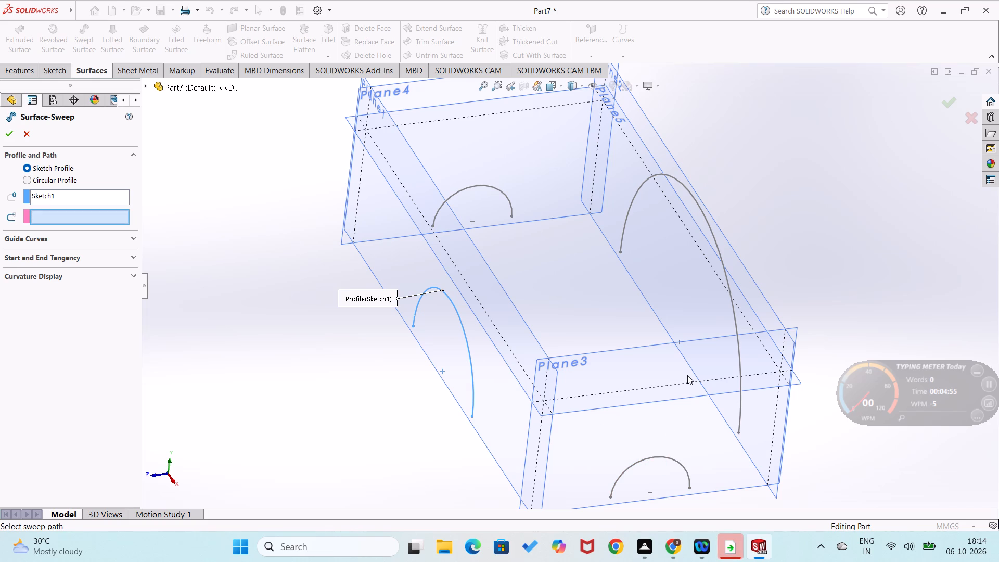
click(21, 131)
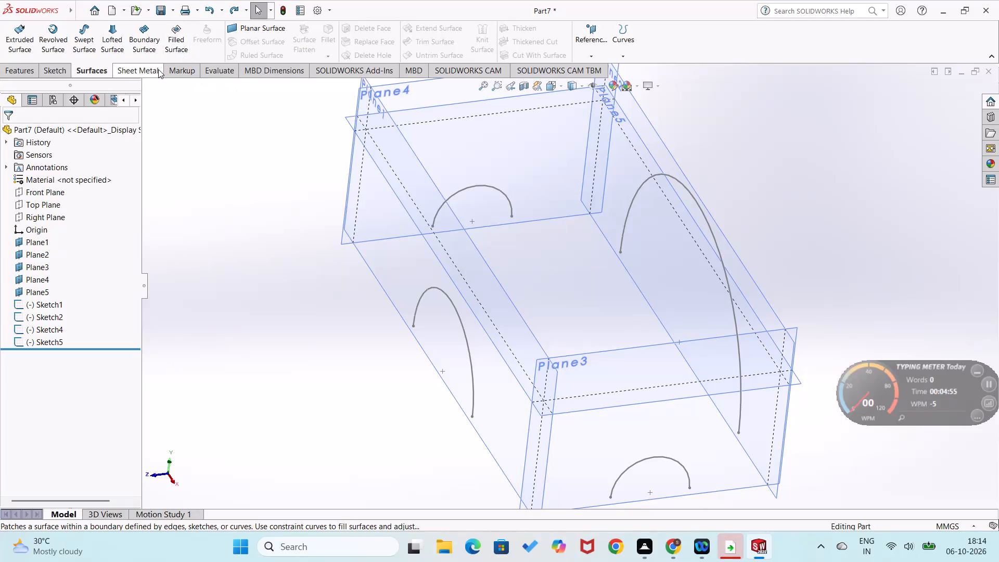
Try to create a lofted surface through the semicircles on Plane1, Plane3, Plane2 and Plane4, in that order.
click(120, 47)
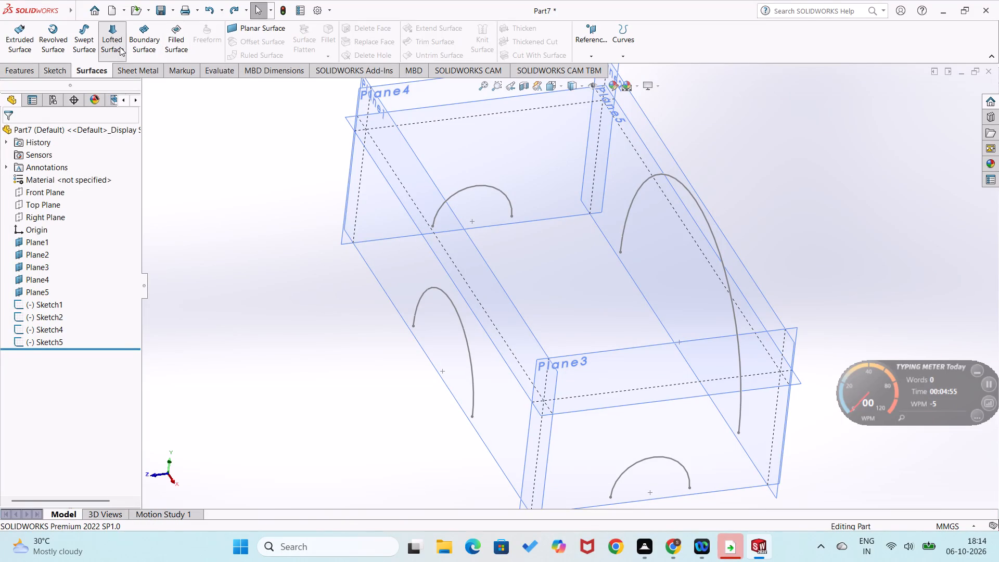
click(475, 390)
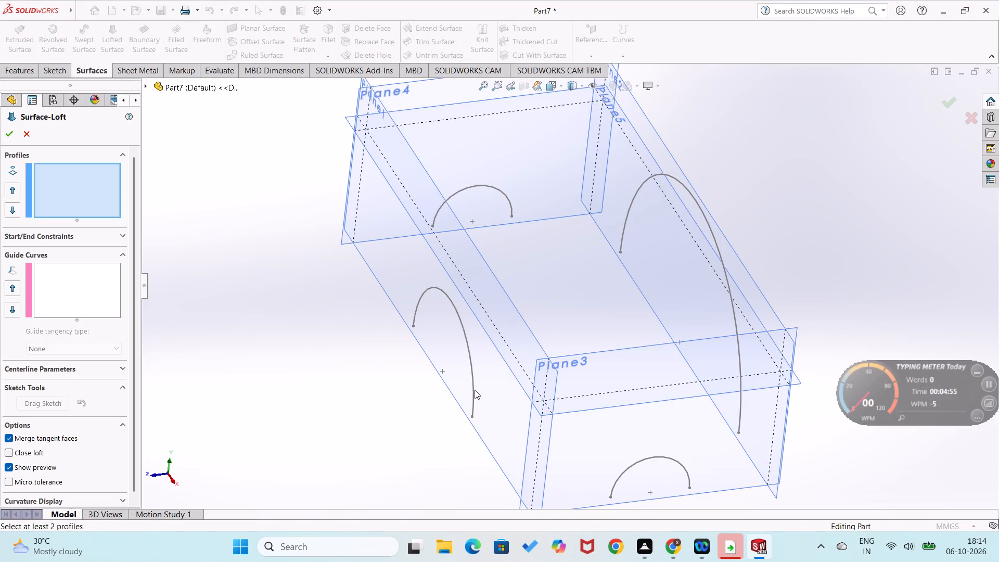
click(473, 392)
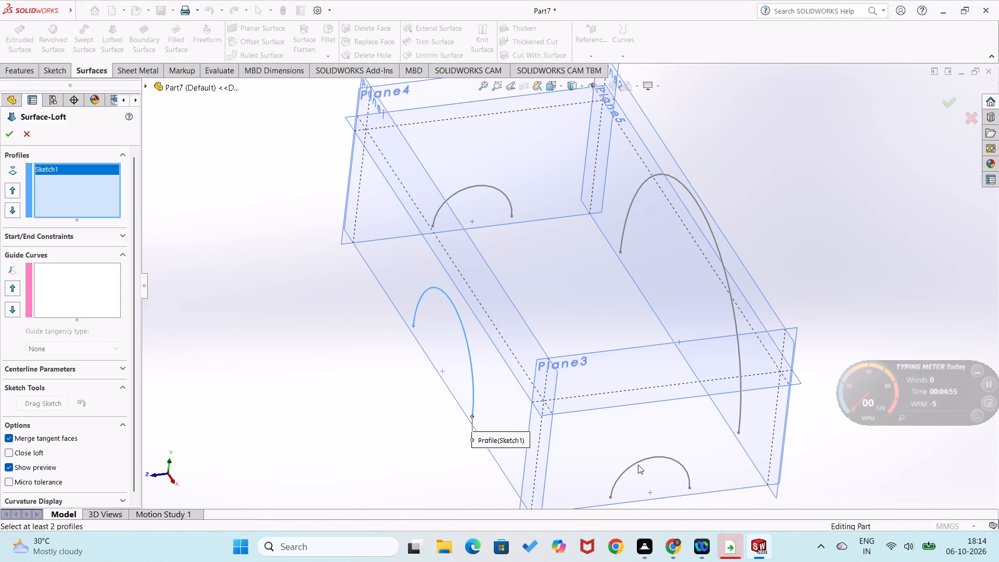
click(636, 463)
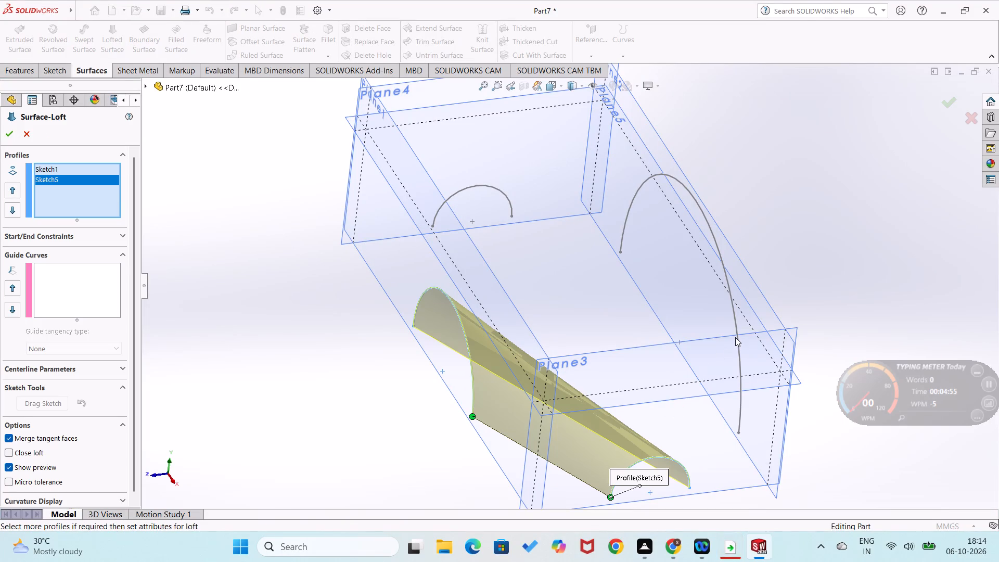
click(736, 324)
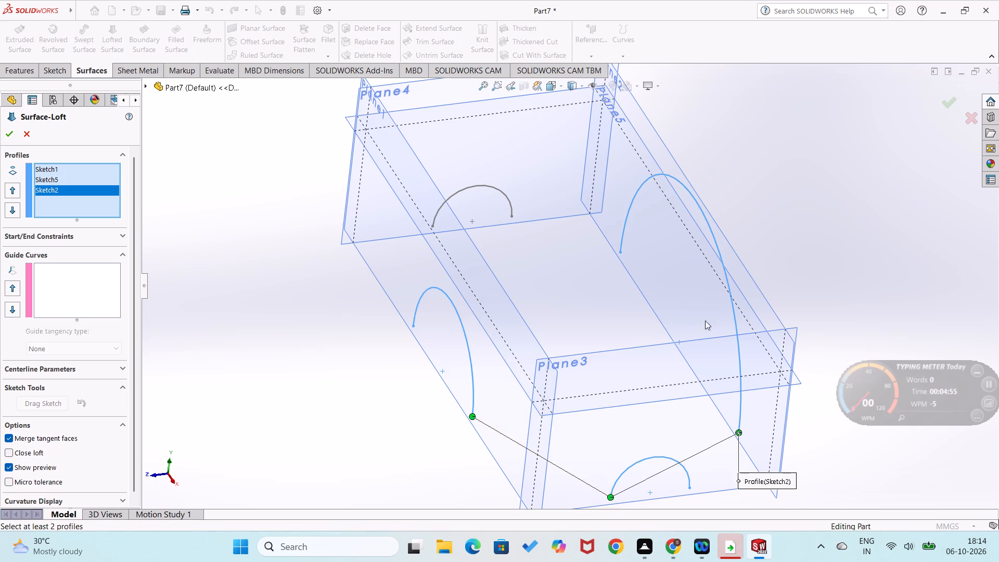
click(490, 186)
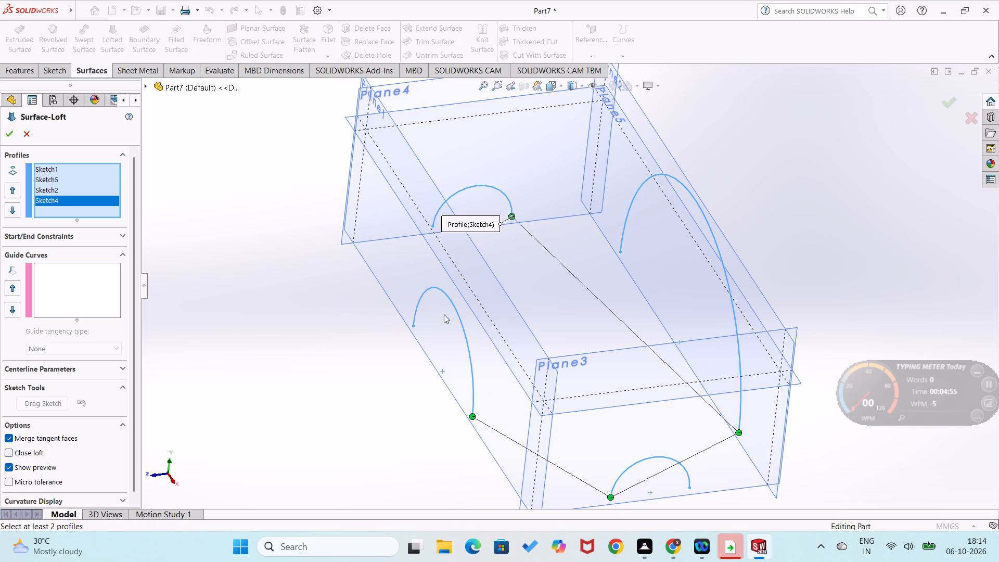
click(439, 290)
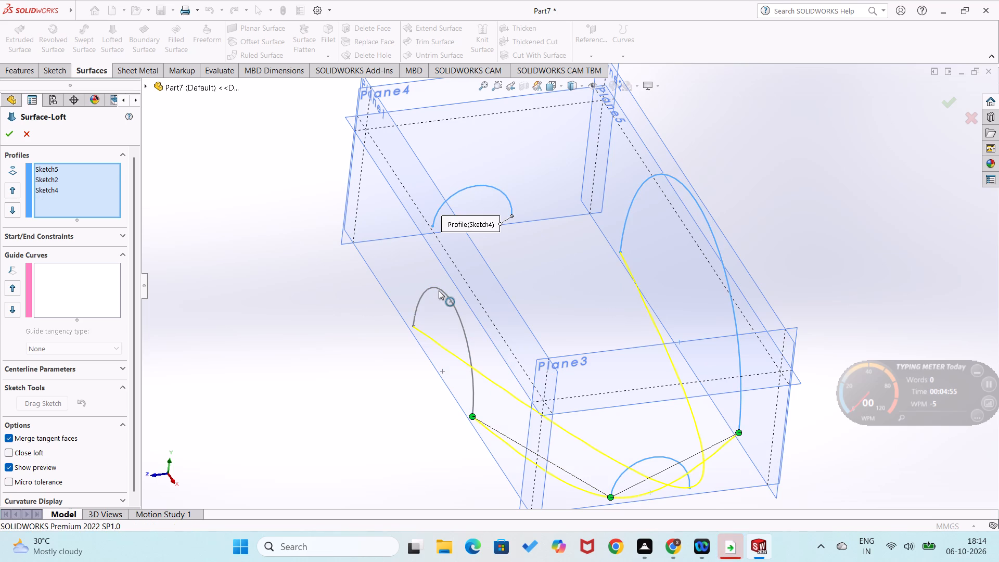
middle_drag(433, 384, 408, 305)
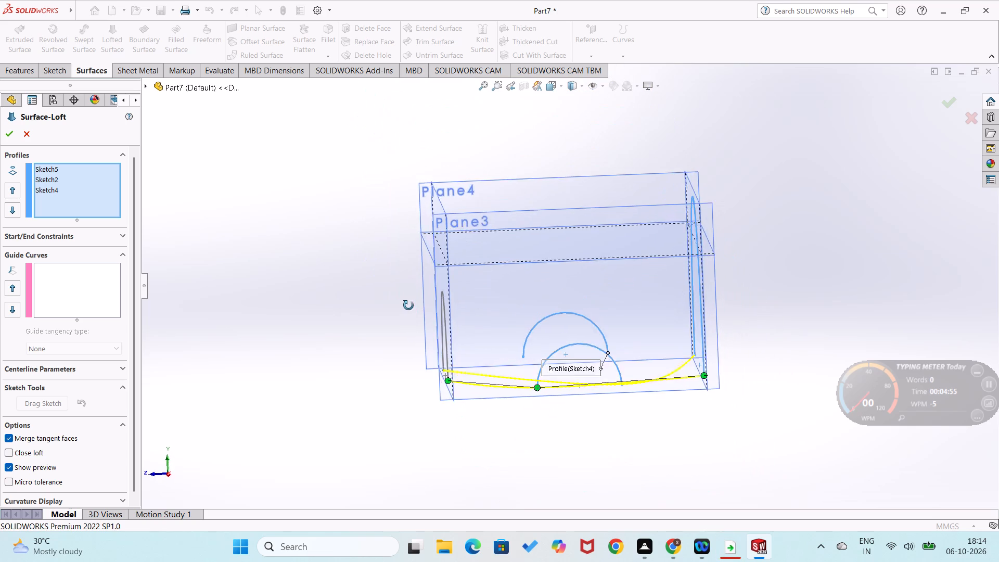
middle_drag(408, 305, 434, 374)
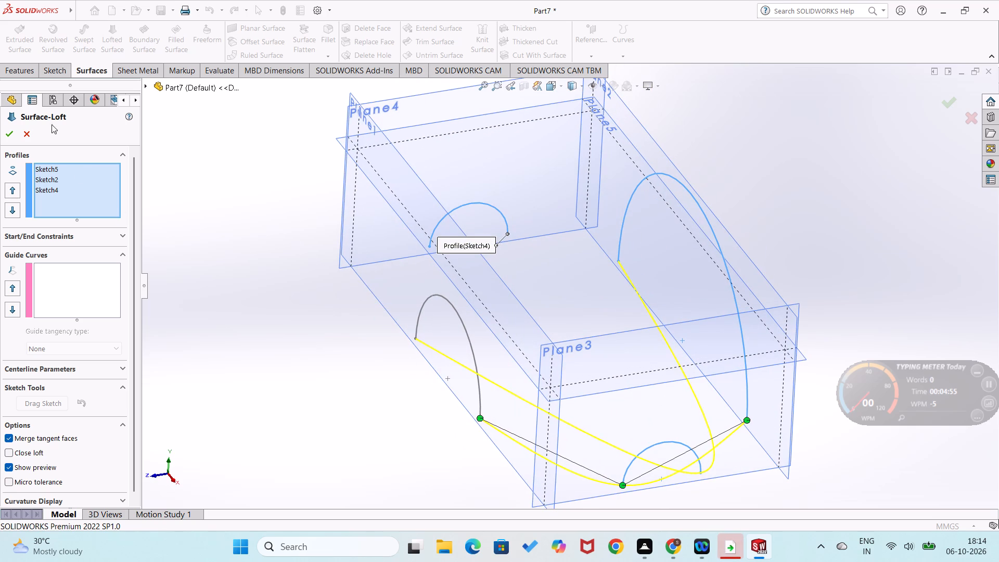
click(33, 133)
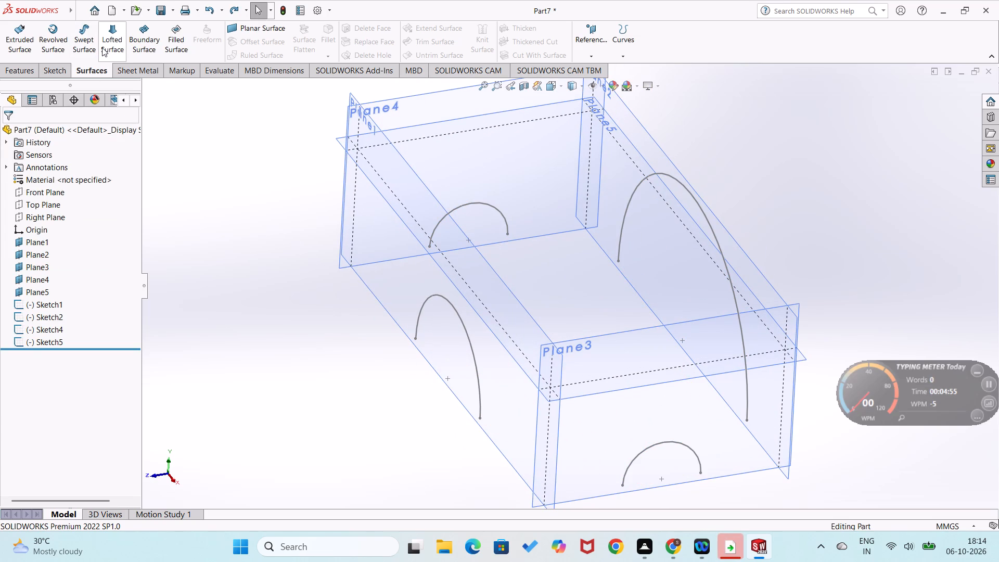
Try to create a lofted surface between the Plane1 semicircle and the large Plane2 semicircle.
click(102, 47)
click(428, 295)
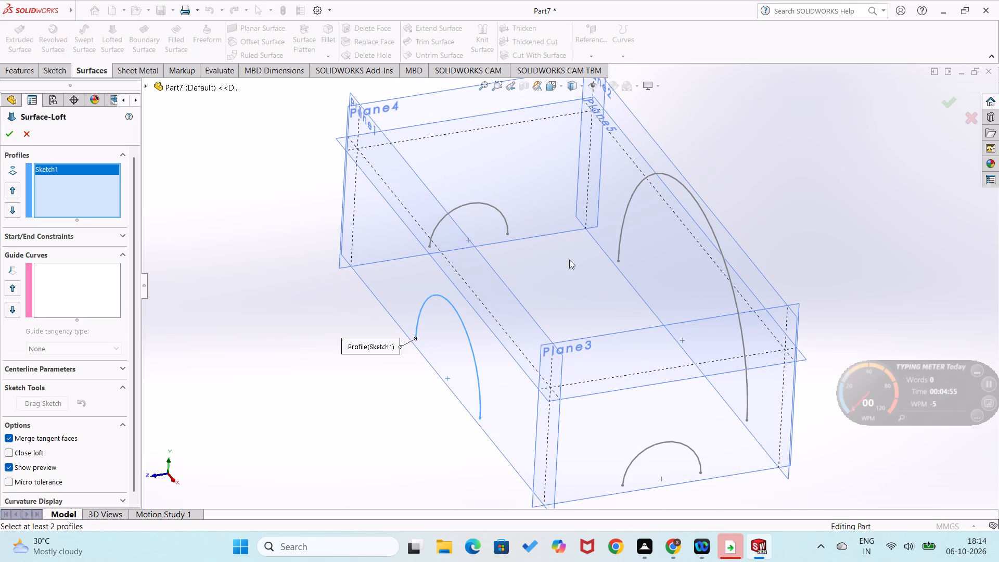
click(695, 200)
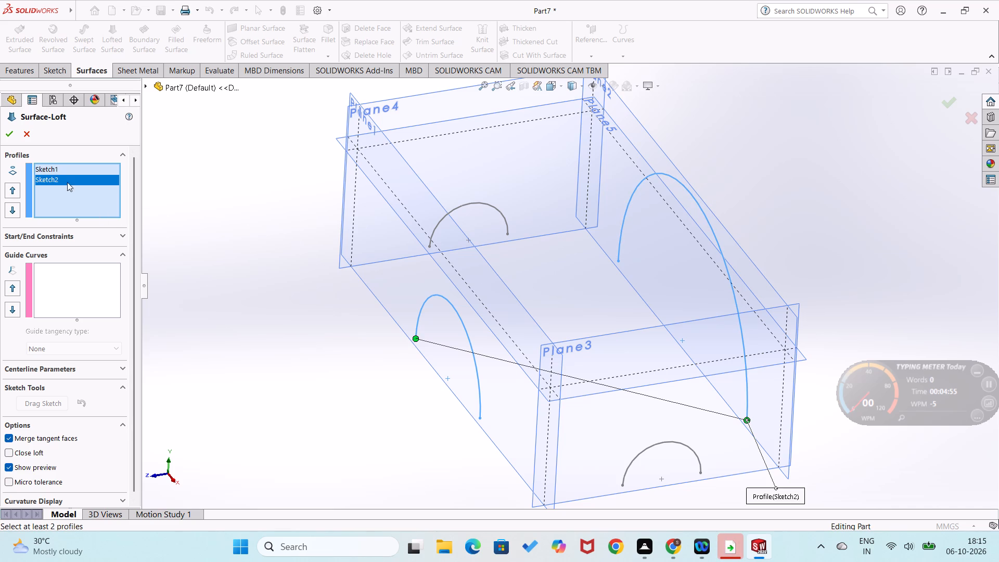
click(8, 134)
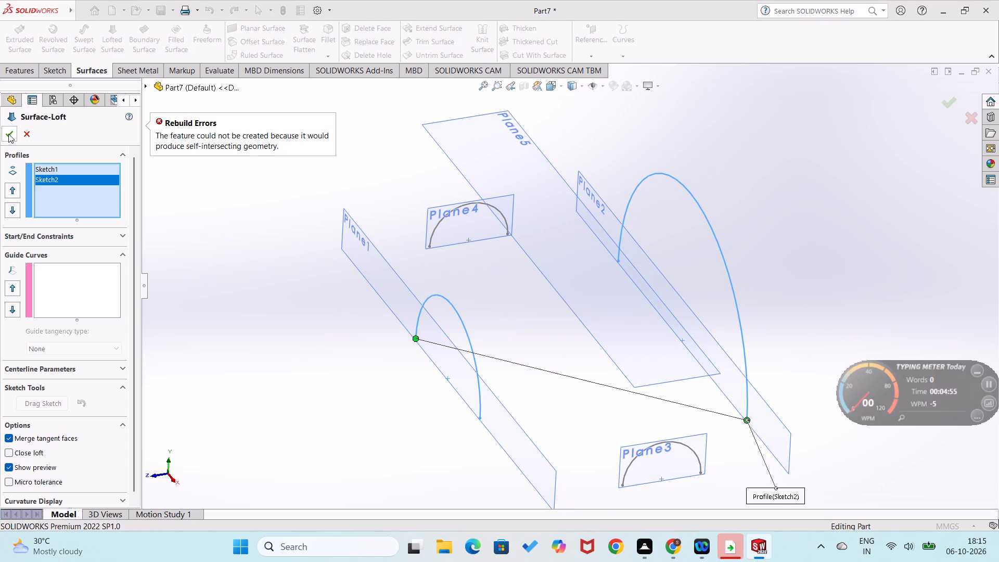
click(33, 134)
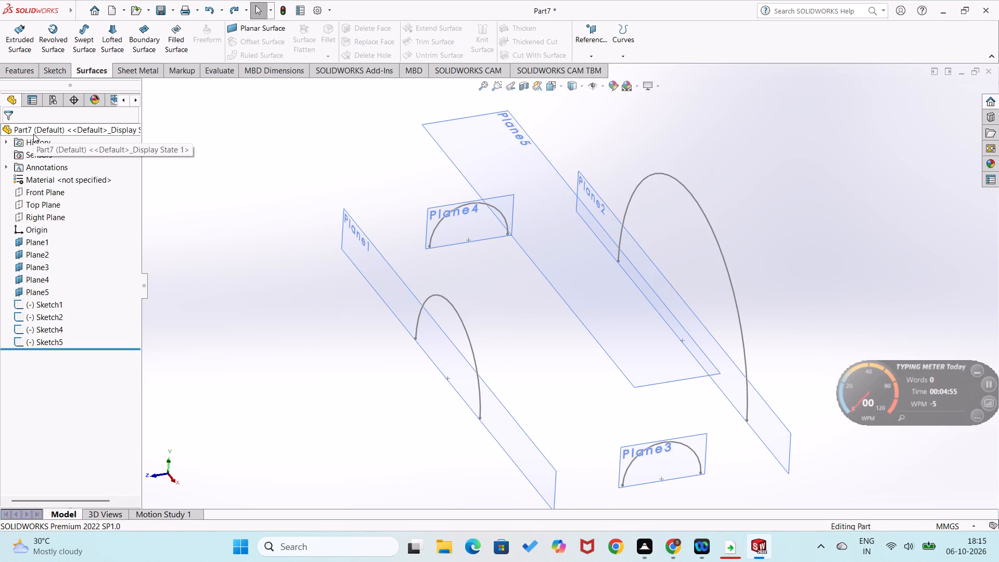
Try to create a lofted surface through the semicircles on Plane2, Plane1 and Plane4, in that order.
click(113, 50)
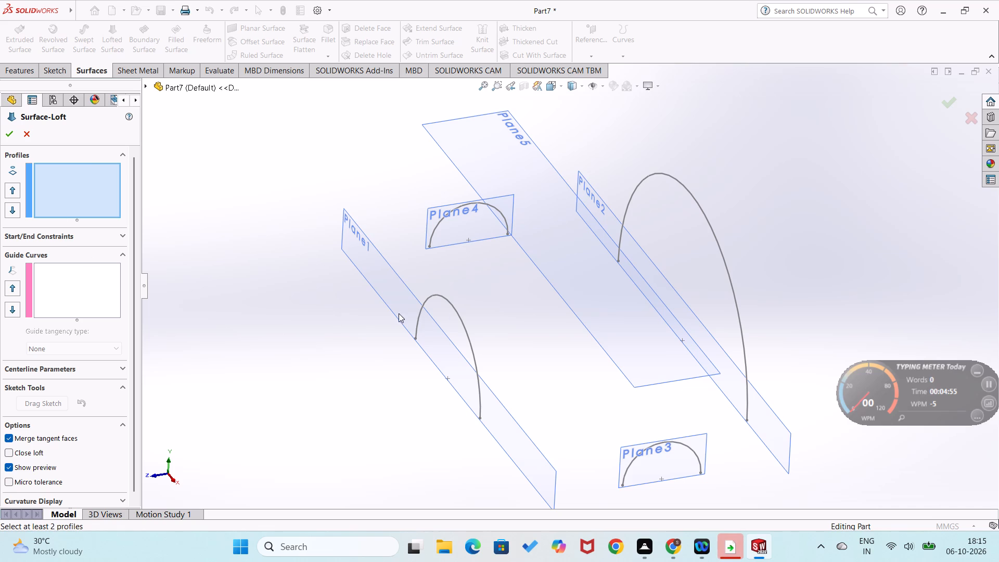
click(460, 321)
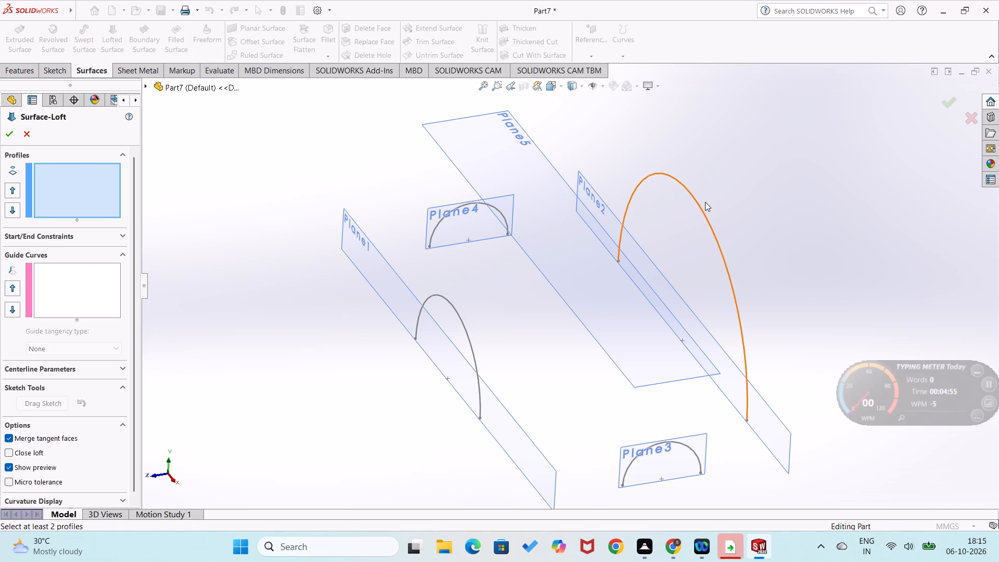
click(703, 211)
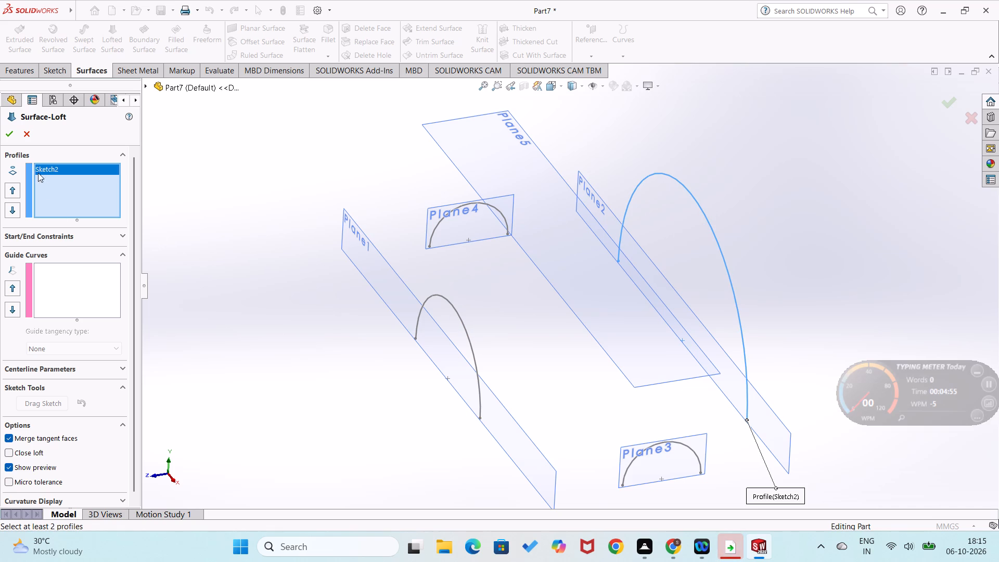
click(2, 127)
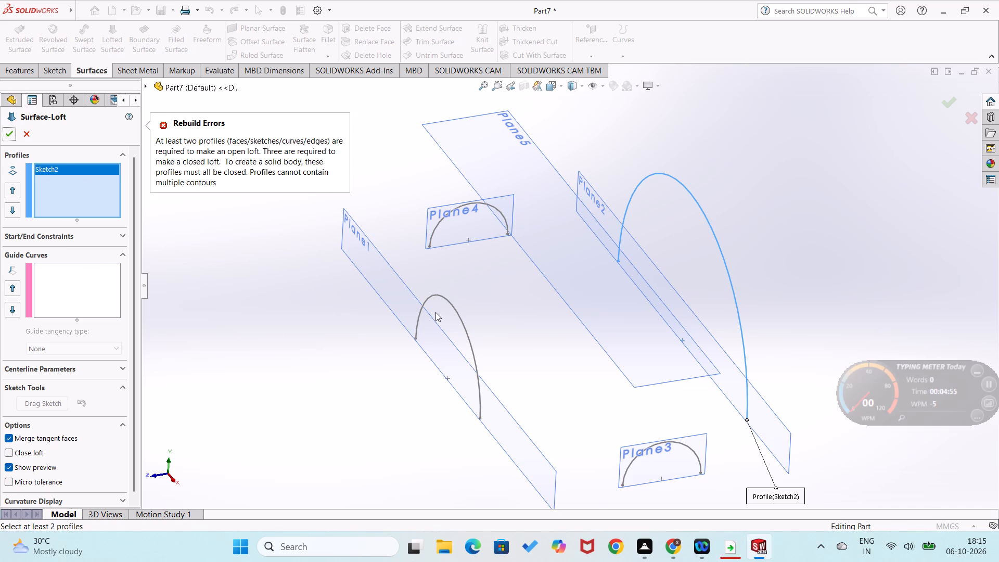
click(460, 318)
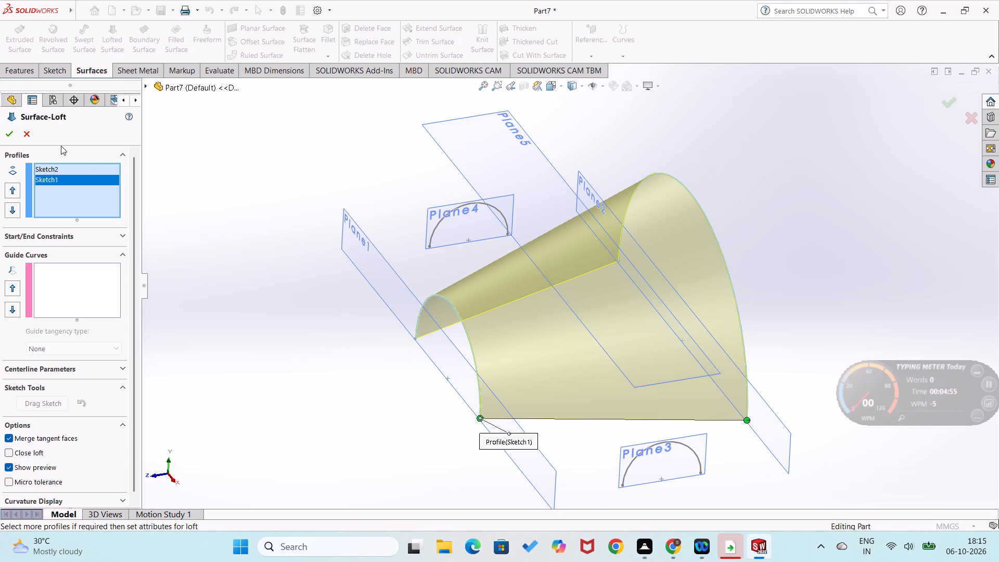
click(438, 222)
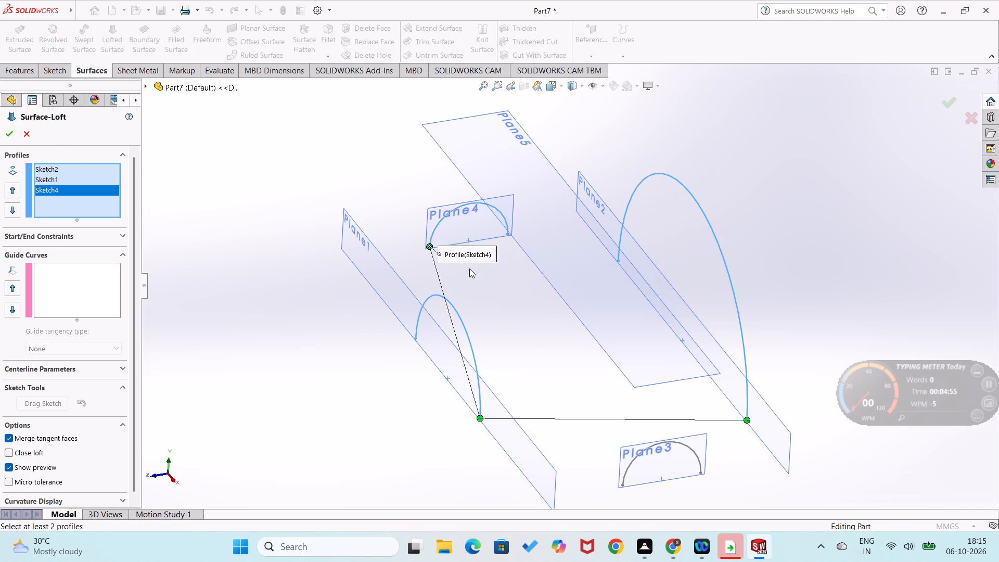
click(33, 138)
Create a lofted surface between the large Plane2 semicircle and the Plane1 semicircle.
click(107, 45)
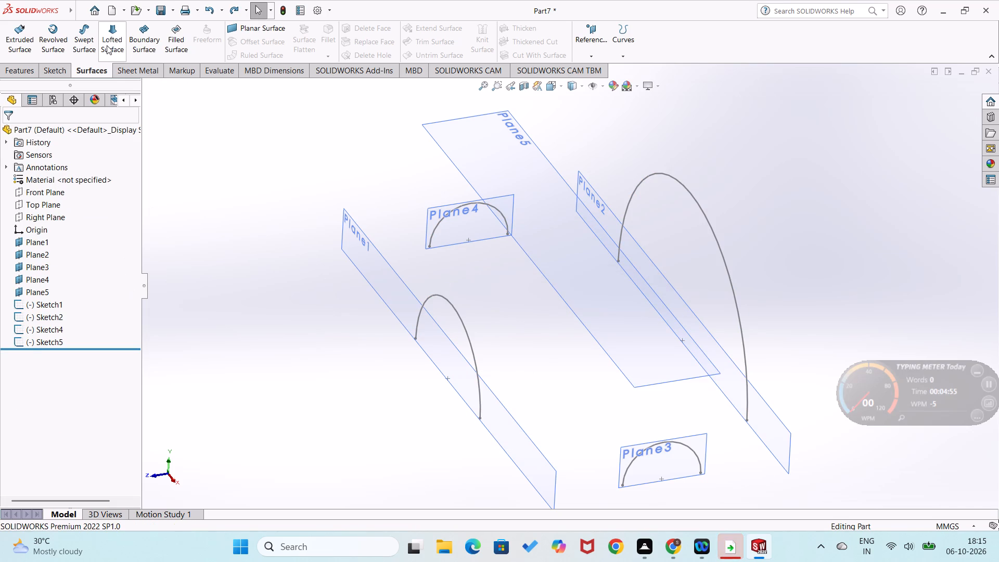
click(725, 265)
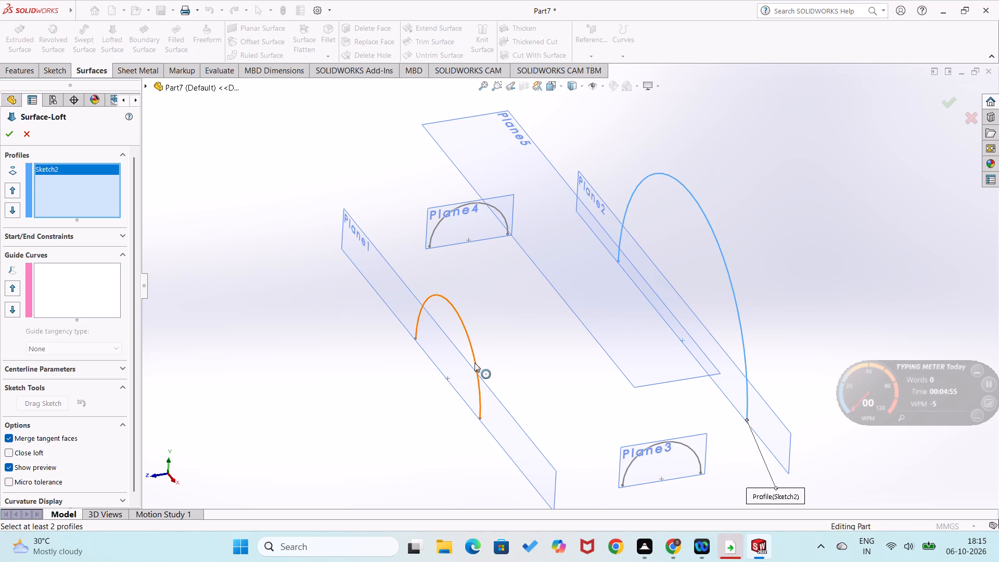
click(475, 363)
click(7, 135)
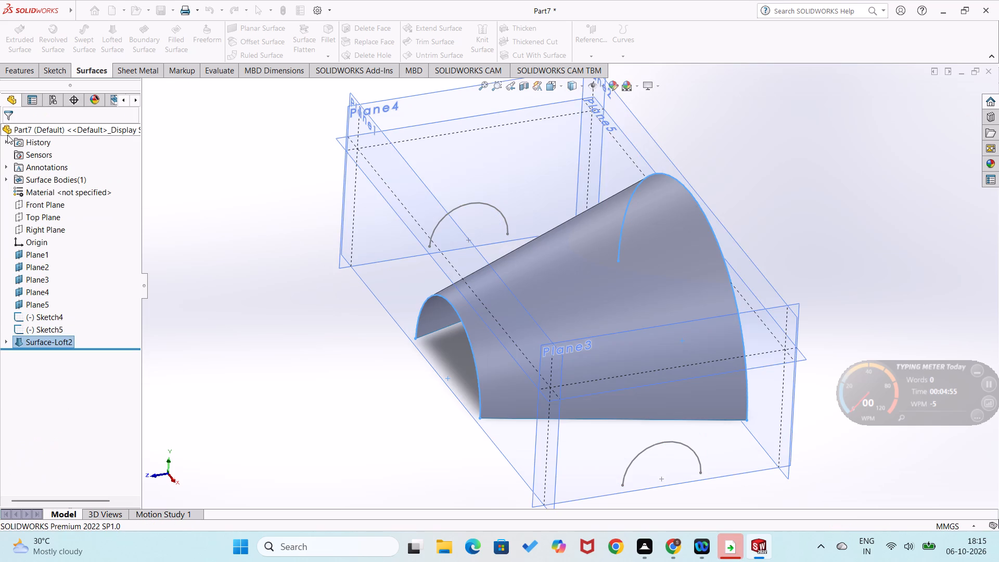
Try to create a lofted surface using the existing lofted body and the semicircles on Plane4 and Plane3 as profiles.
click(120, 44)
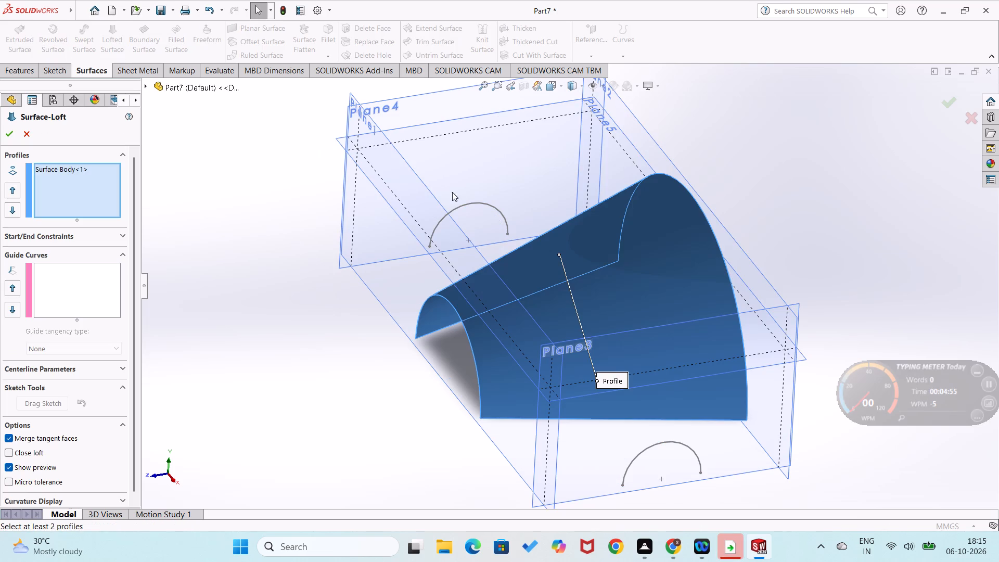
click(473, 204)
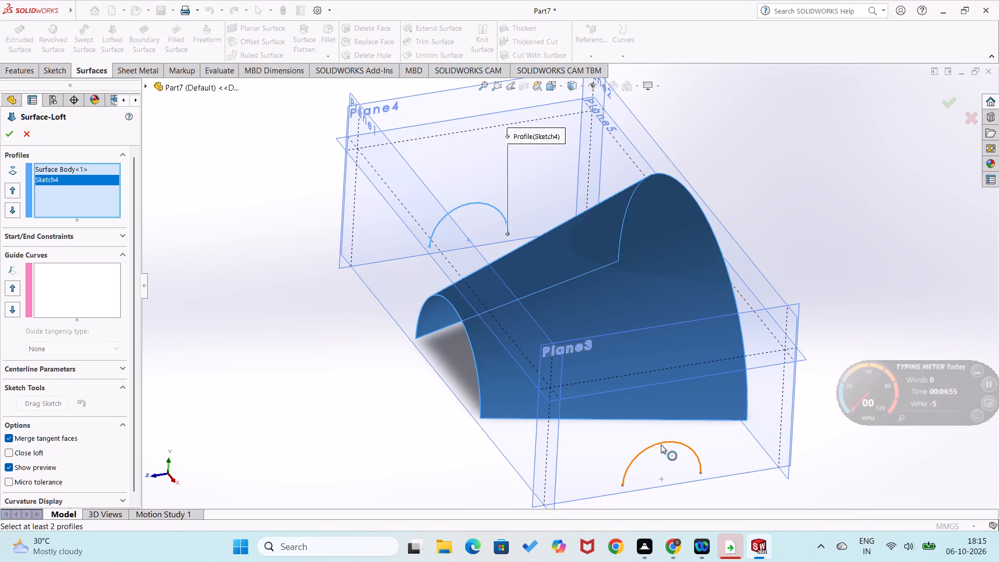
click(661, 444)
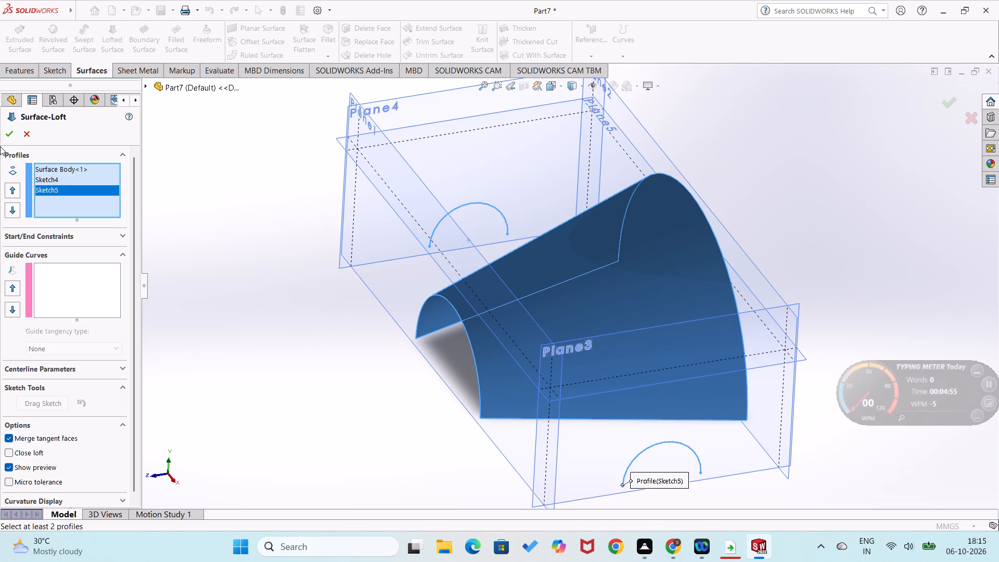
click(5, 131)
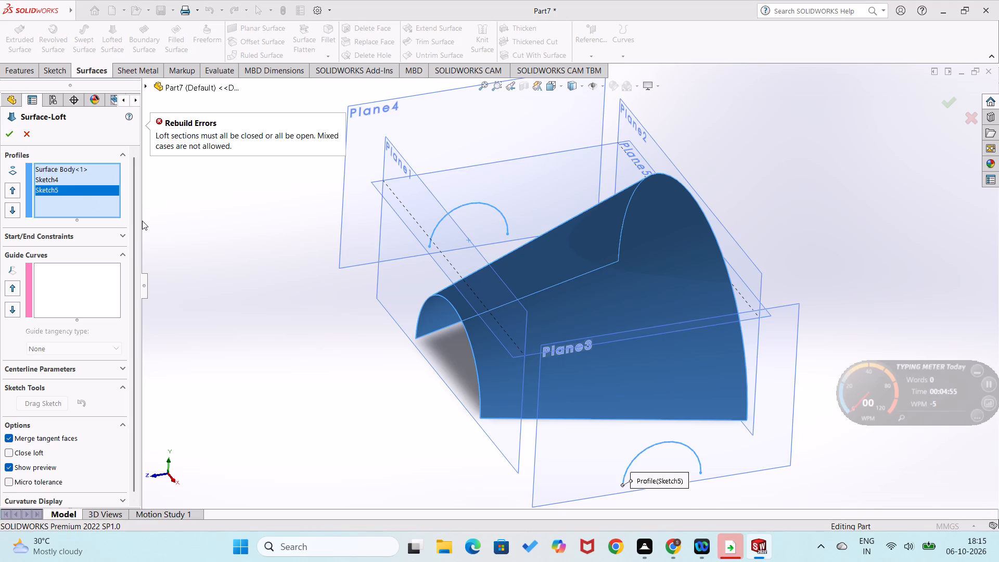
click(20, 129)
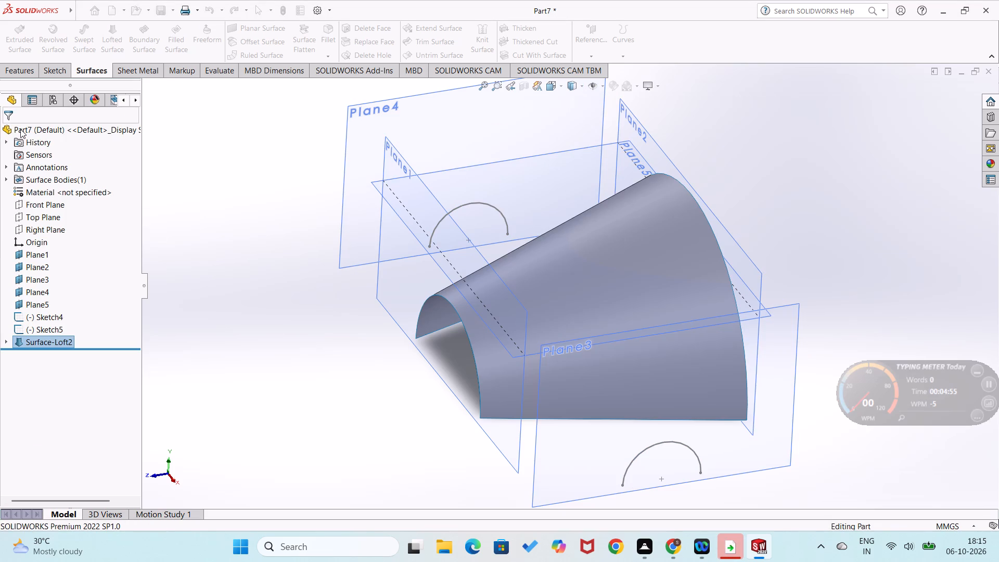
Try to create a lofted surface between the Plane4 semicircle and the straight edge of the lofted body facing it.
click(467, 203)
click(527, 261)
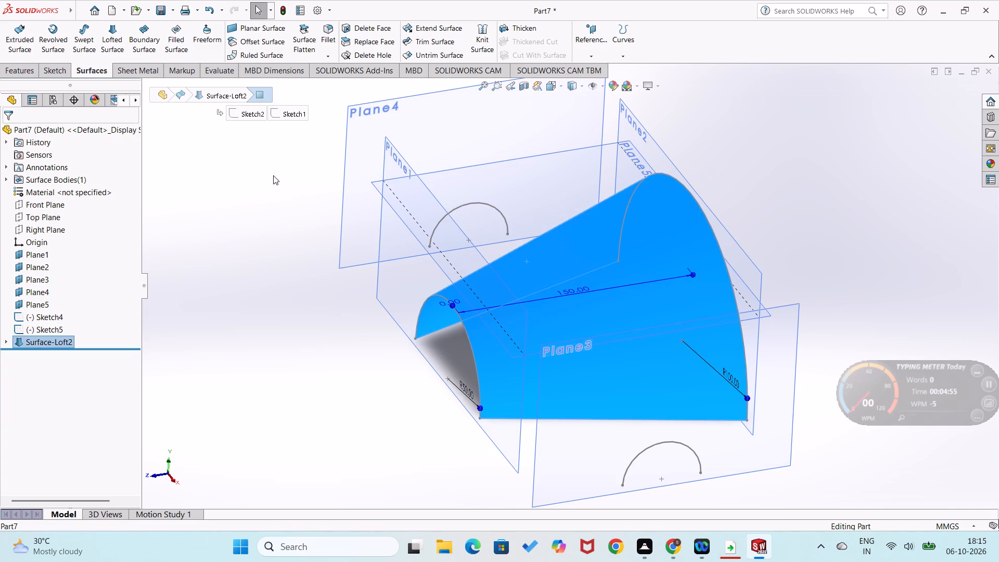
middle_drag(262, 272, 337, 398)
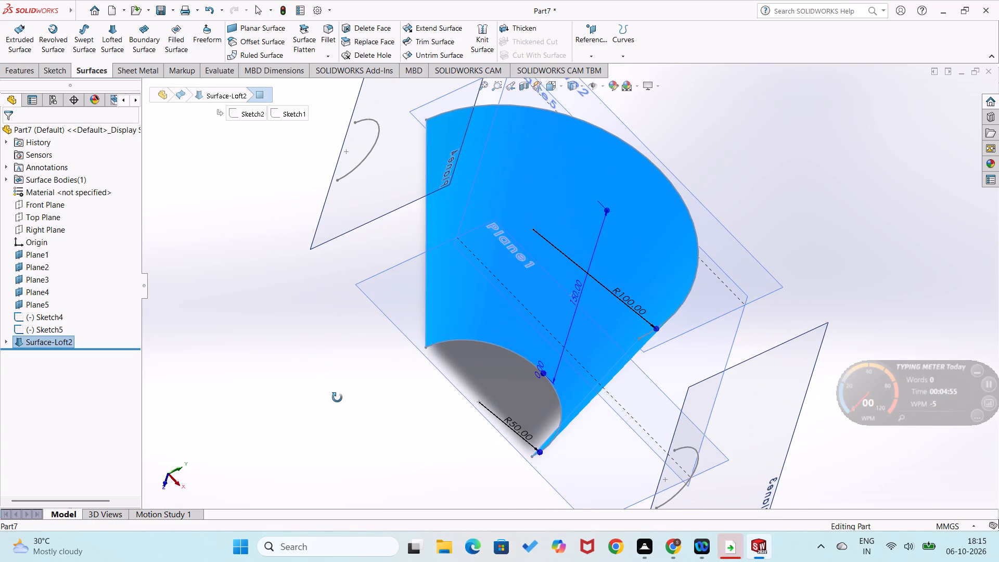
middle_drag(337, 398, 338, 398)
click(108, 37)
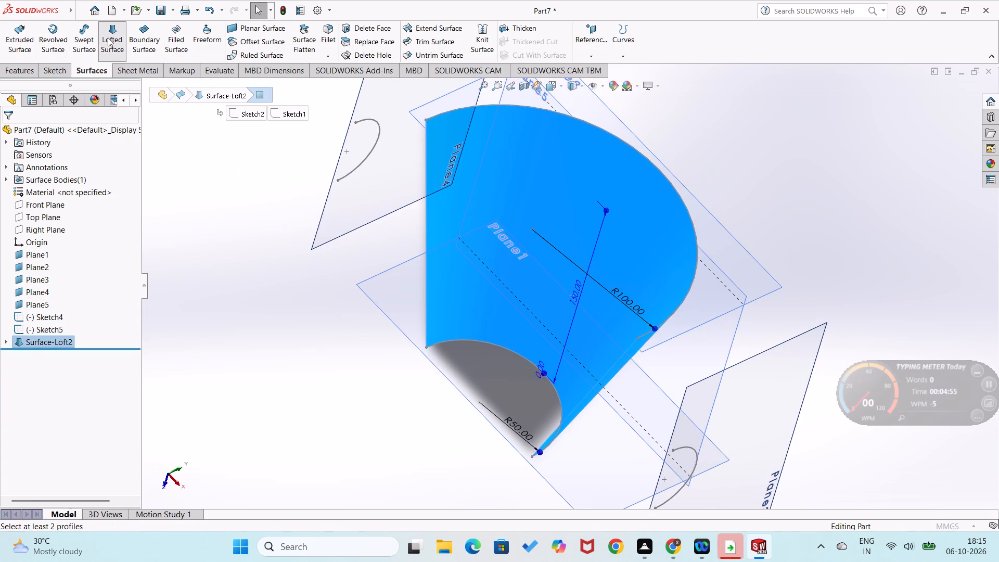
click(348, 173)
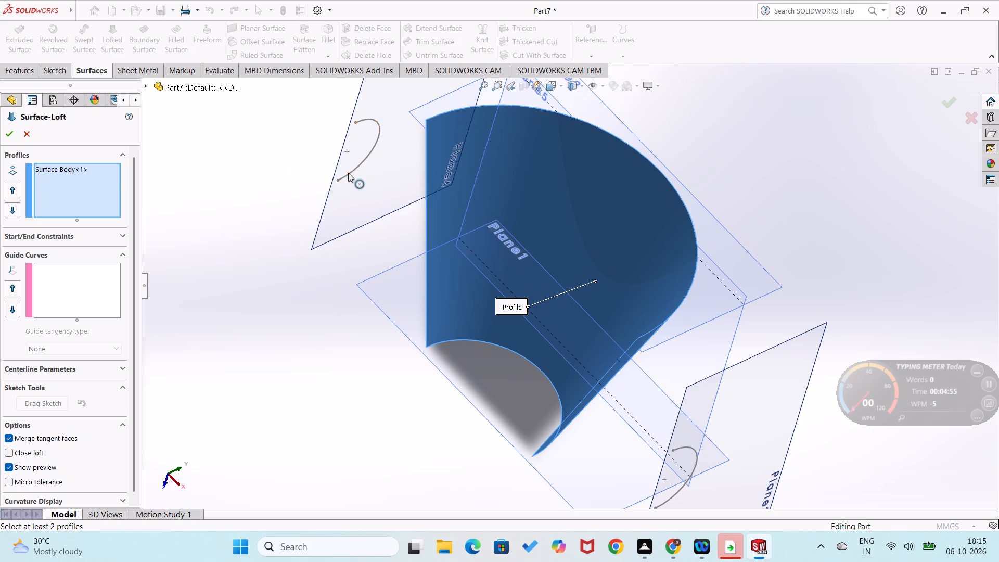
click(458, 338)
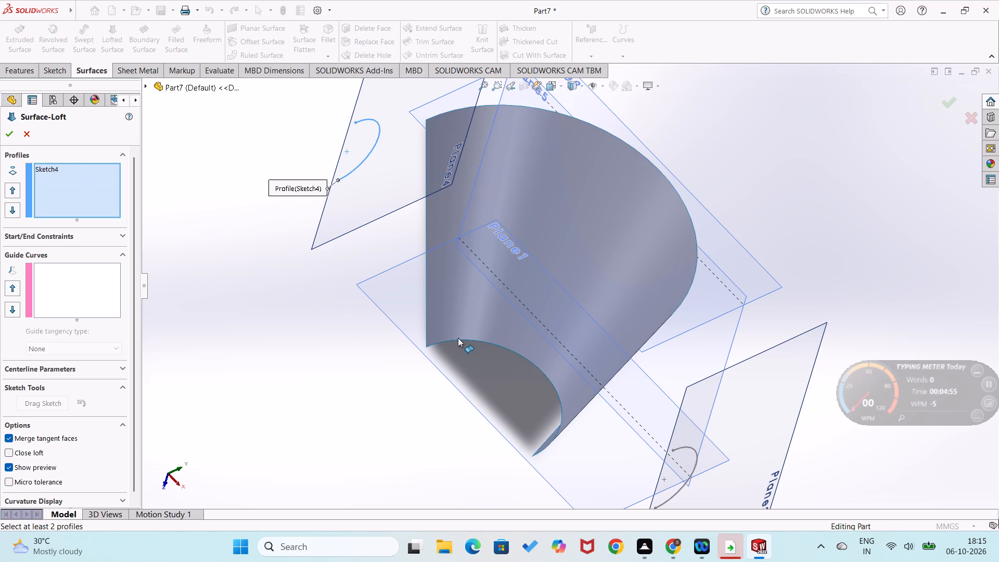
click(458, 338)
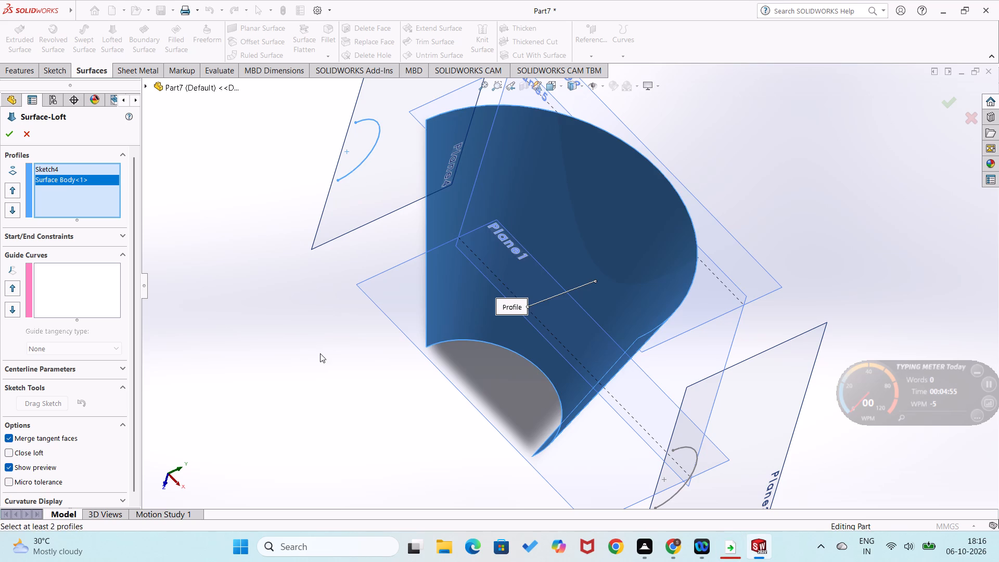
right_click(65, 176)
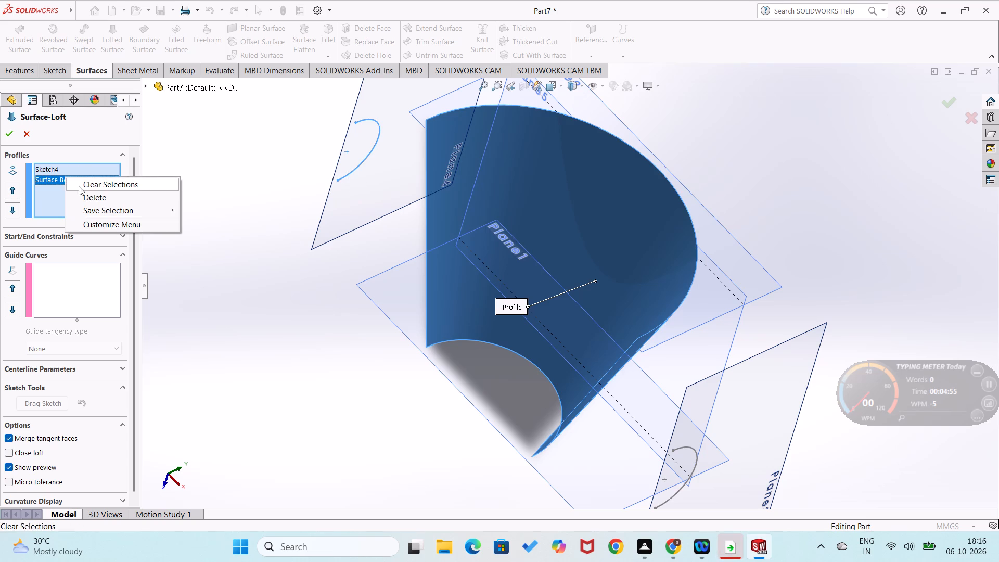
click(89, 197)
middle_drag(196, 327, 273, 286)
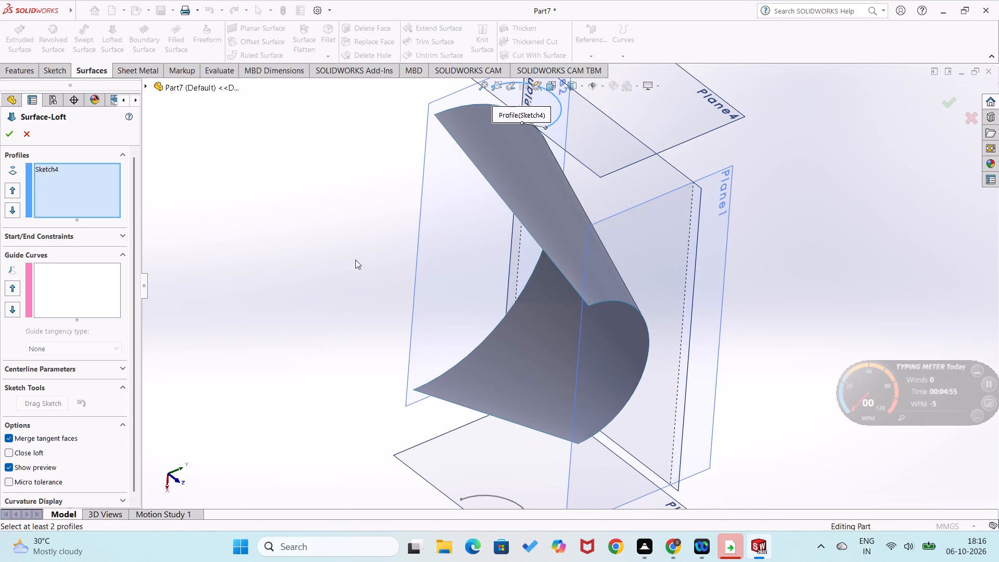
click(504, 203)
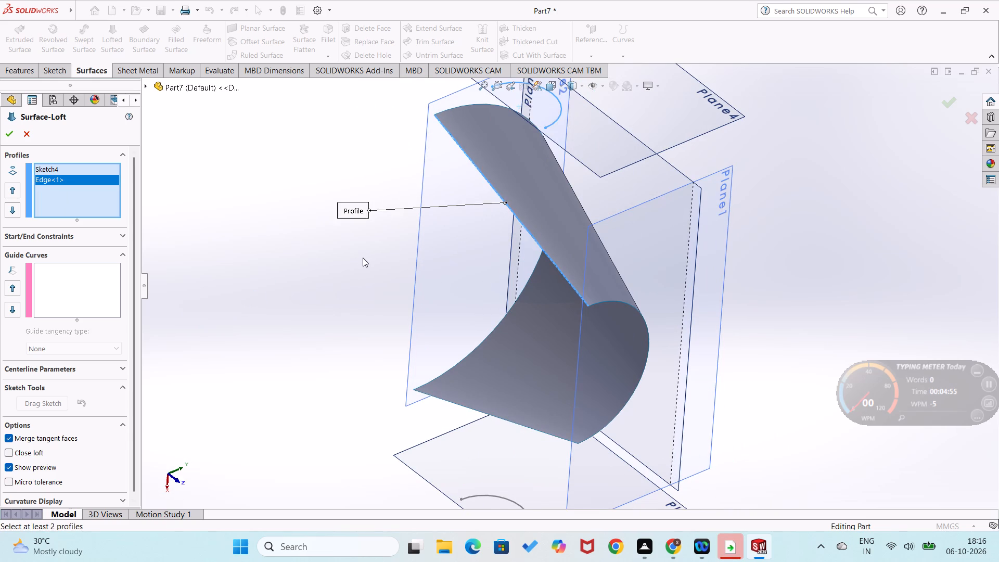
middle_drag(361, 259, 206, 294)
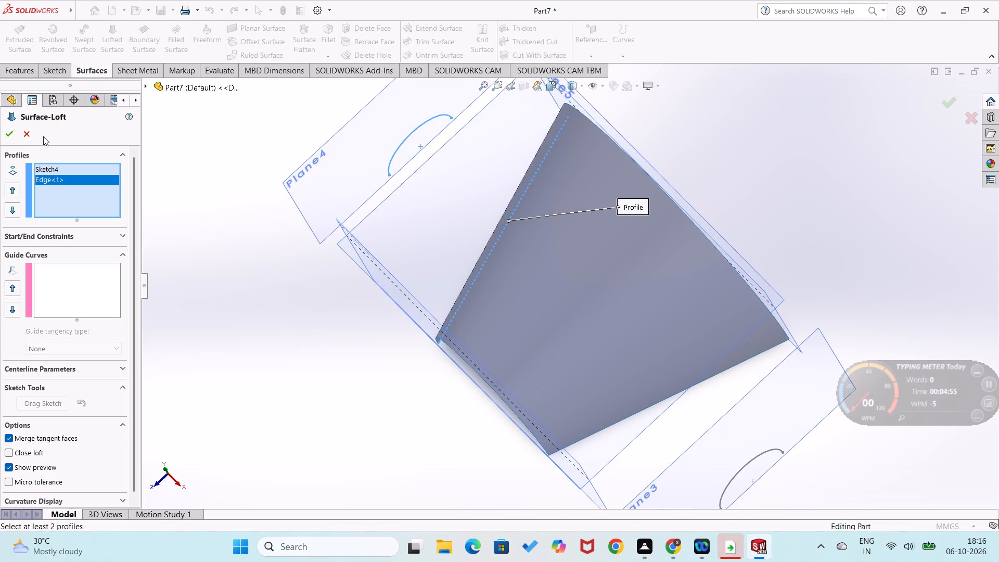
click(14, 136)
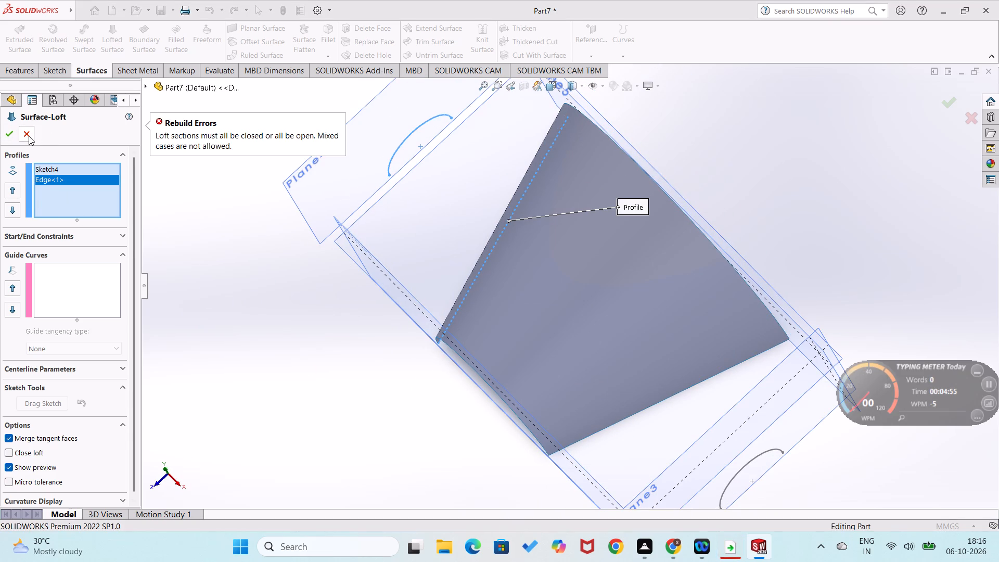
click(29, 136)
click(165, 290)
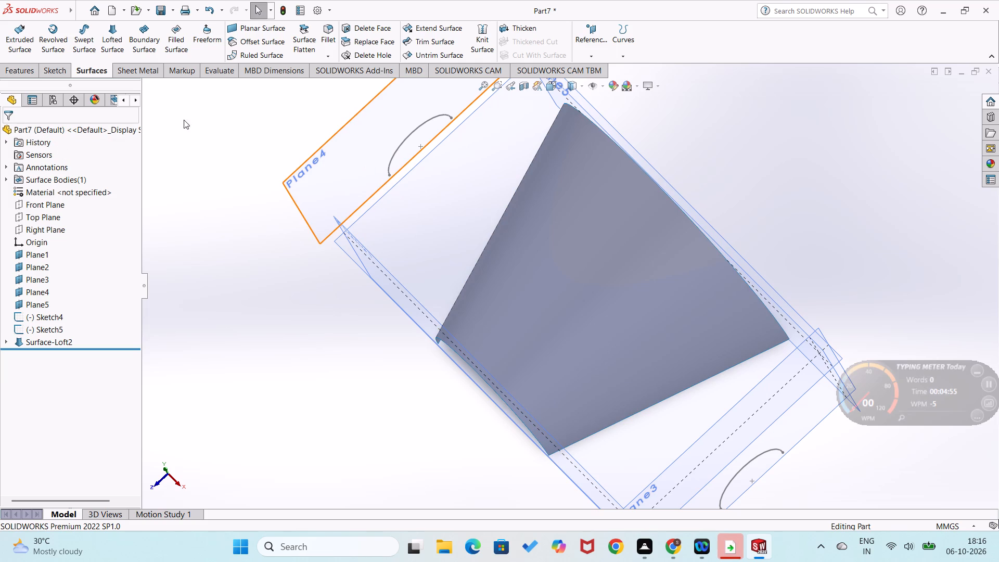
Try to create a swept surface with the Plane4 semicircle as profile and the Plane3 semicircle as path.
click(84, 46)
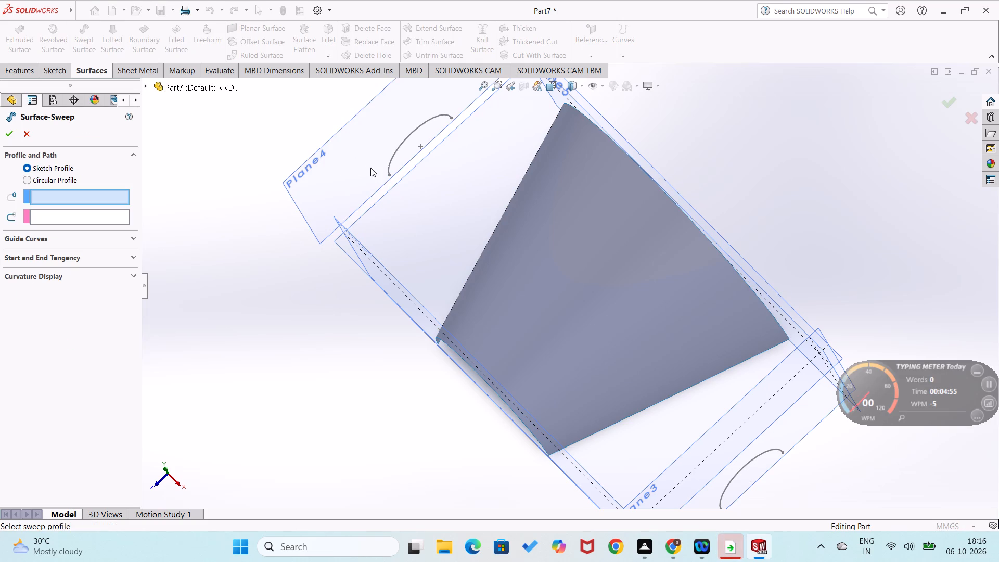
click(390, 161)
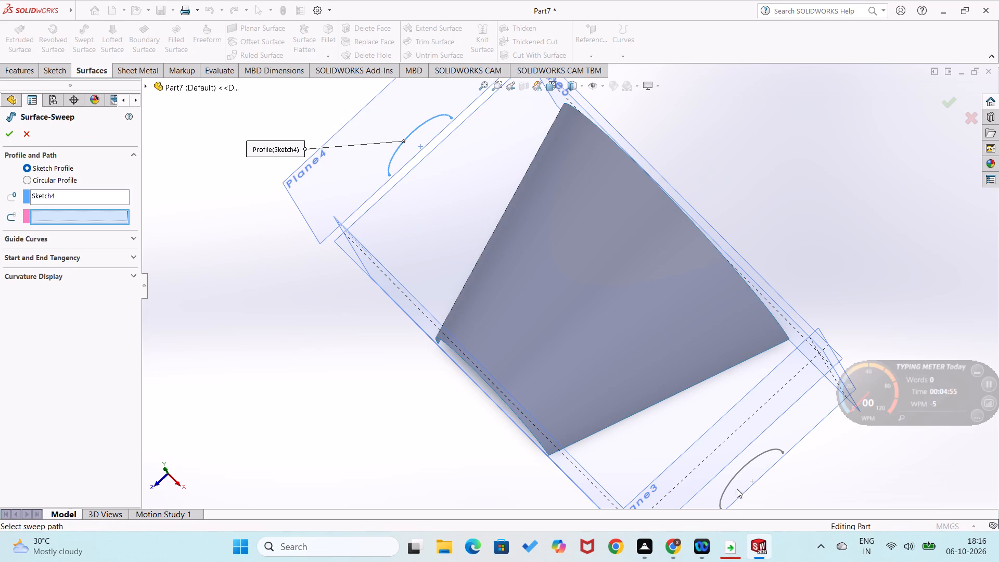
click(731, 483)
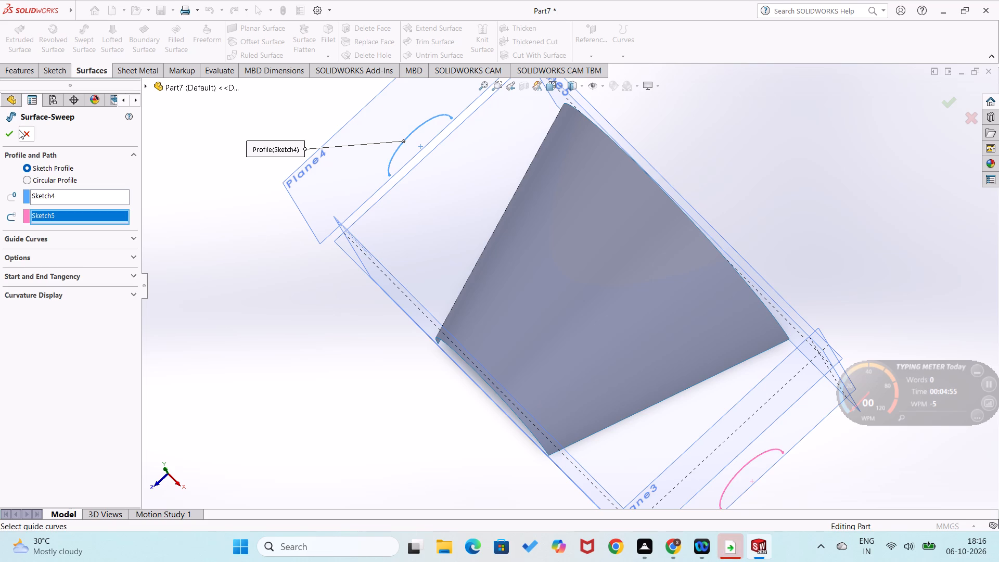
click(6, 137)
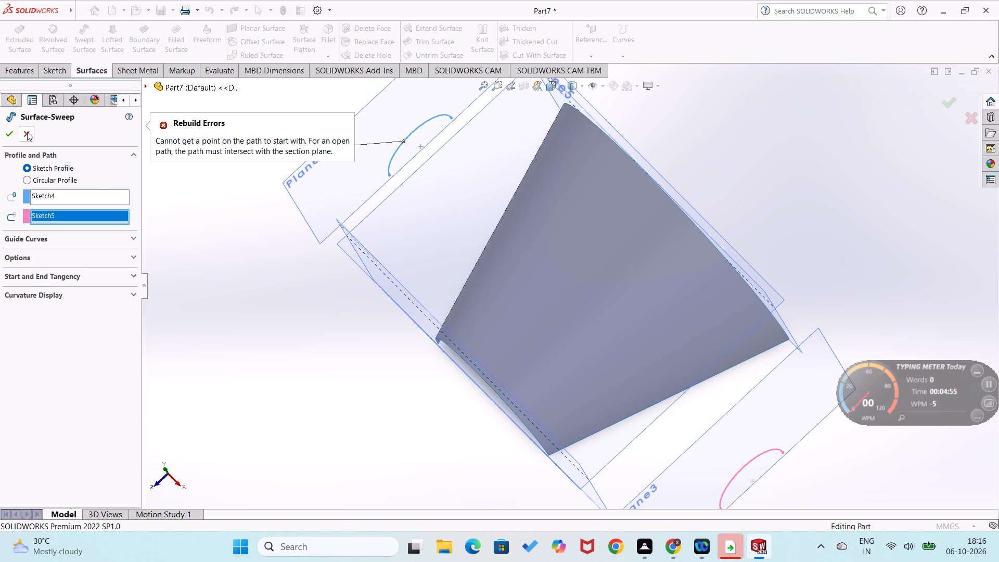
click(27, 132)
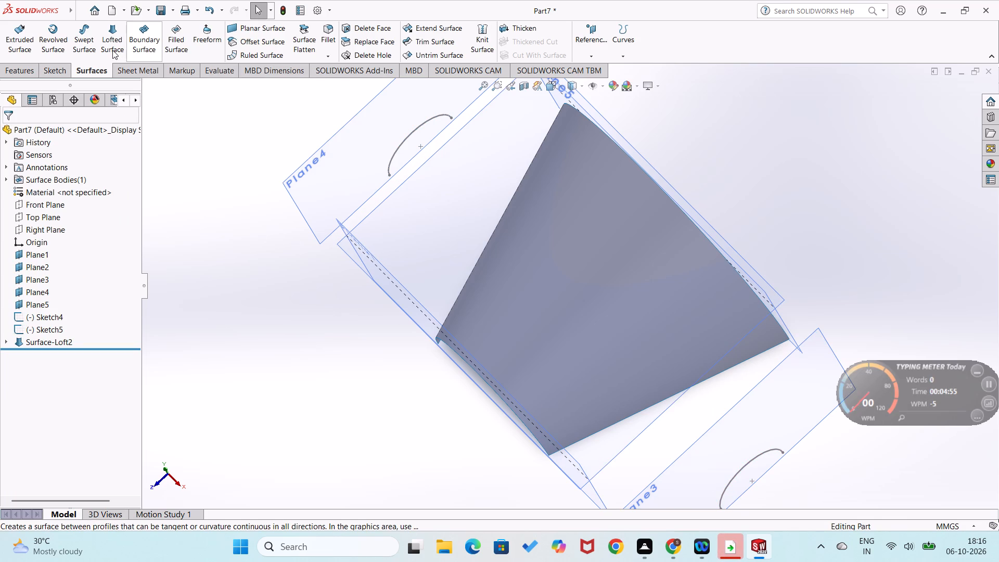
Create a lofted surface between the Plane4 semicircle and the Plane3 semicircle.
click(112, 50)
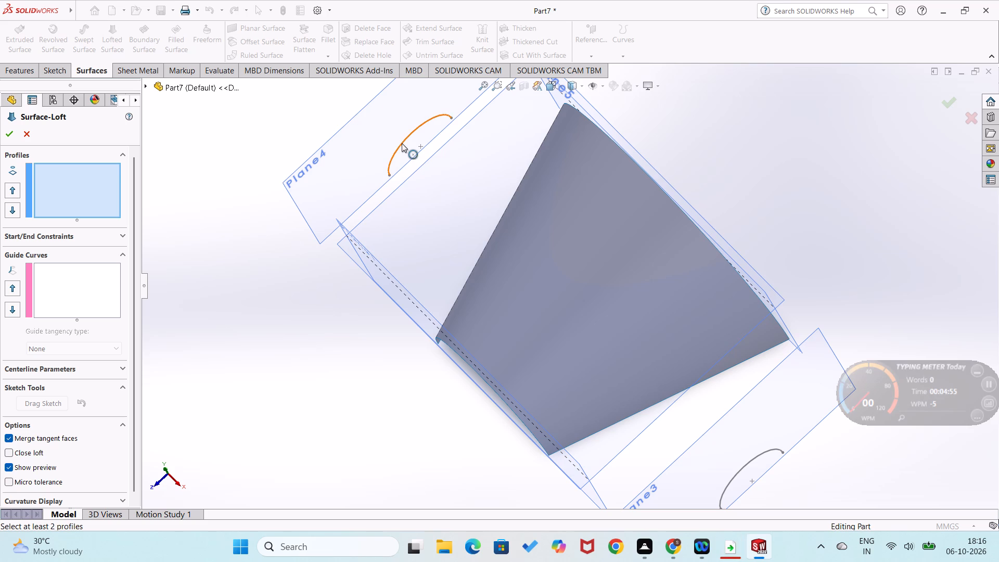
click(402, 144)
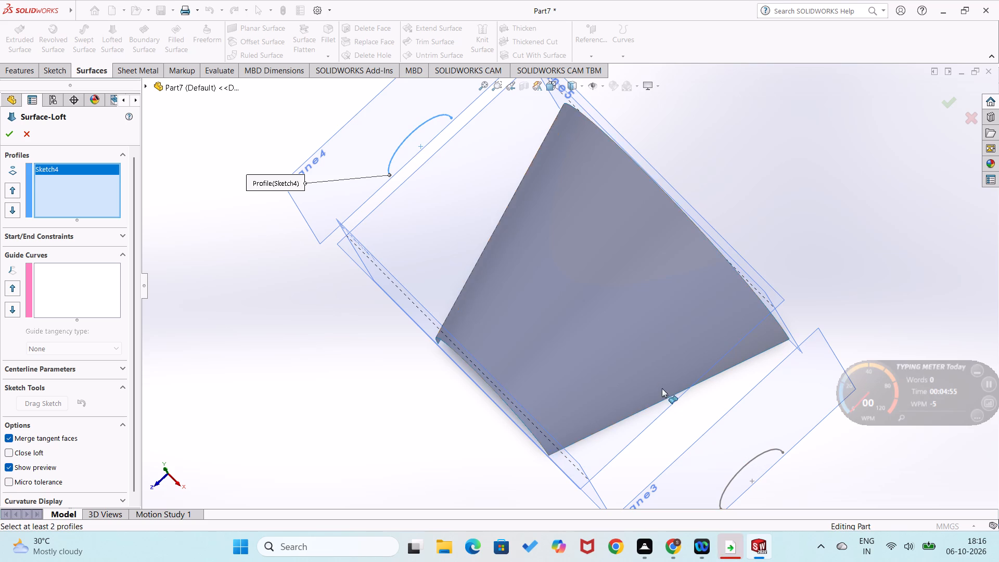
click(647, 362)
click(739, 469)
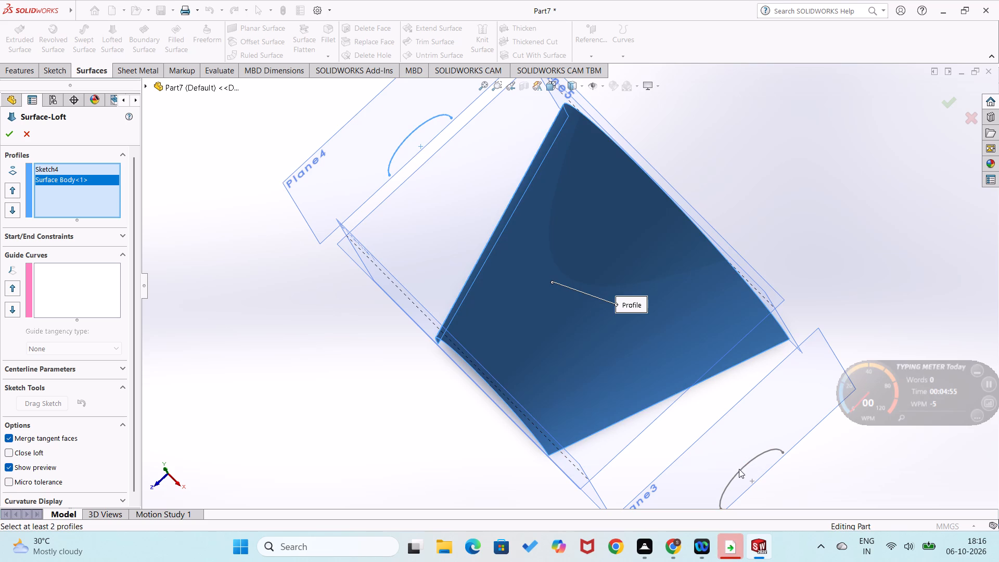
click(737, 478)
right_click(99, 177)
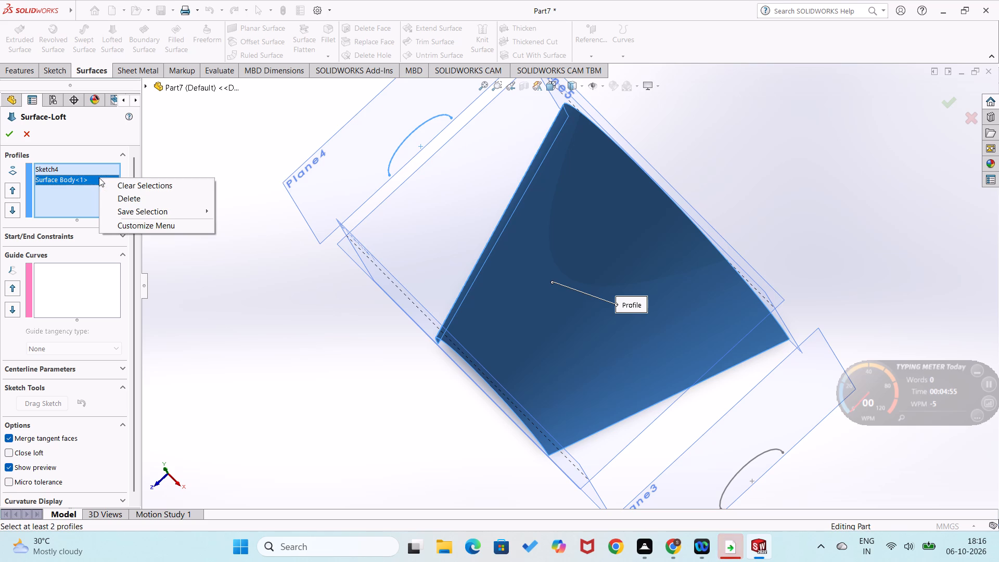
click(112, 196)
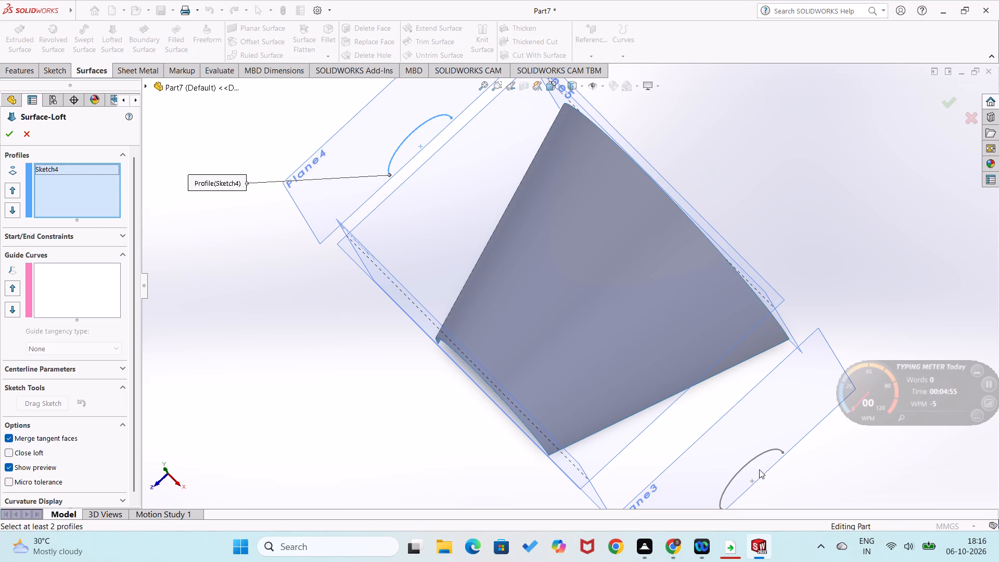
click(747, 462)
click(744, 470)
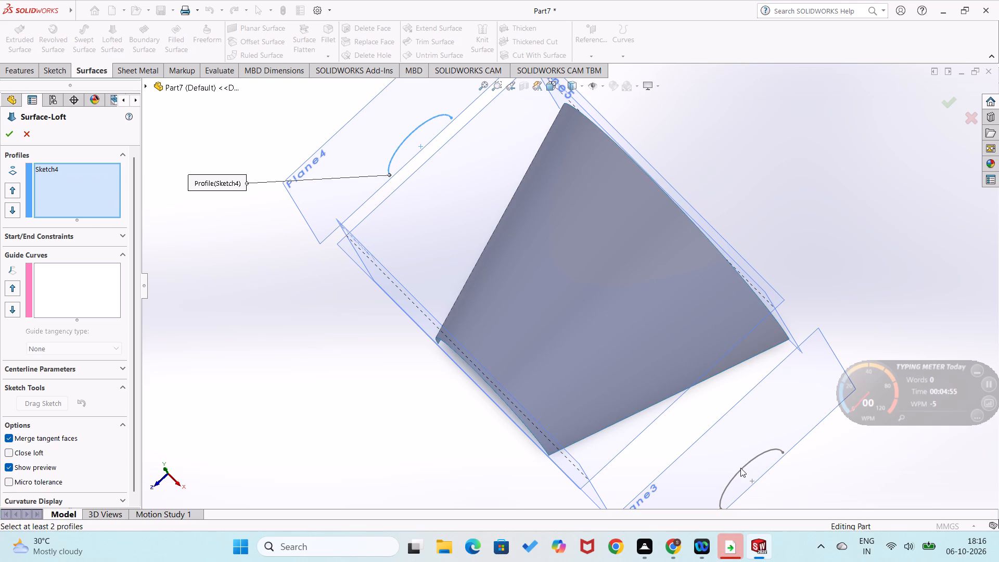
click(741, 469)
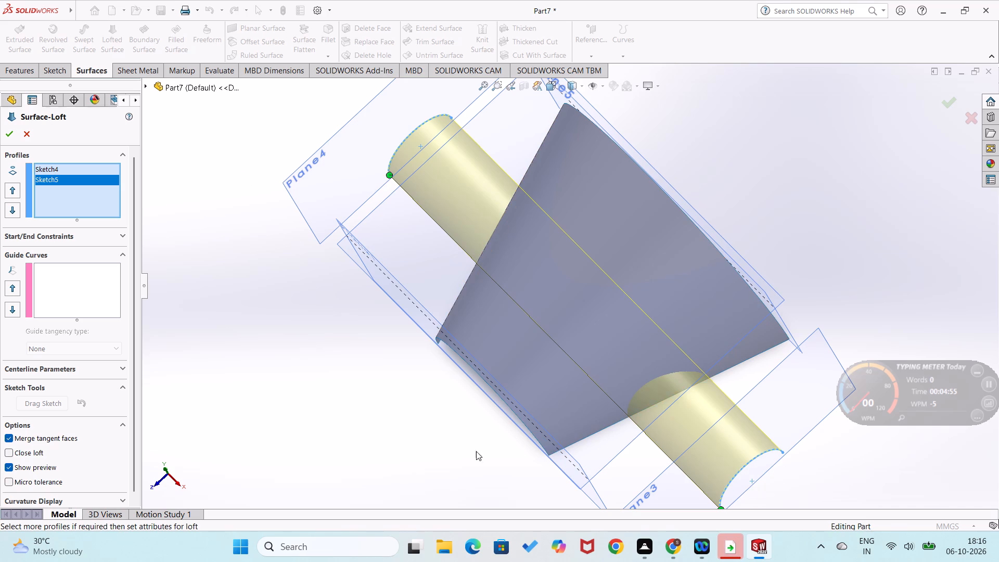
middle_drag(443, 471, 452, 377)
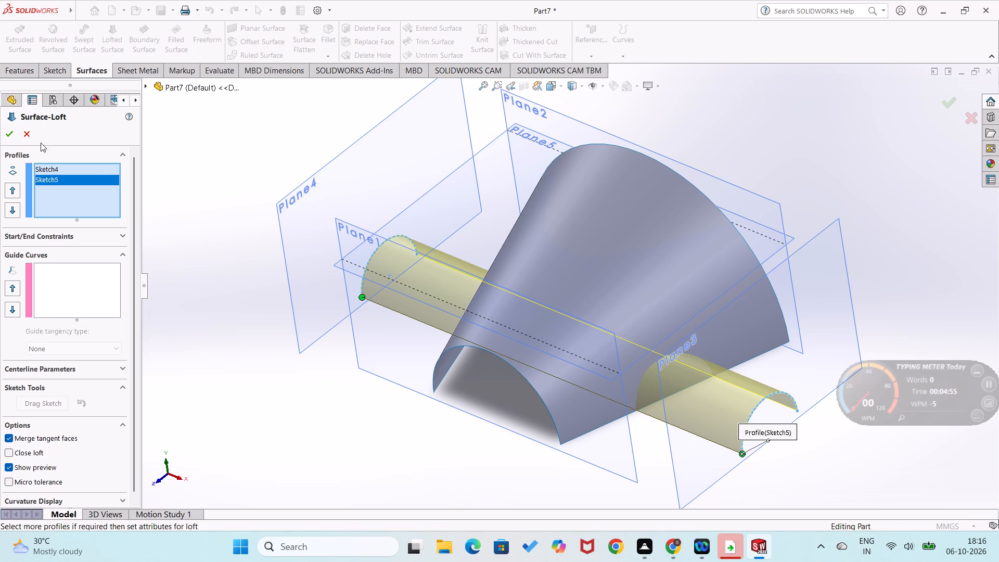
click(5, 131)
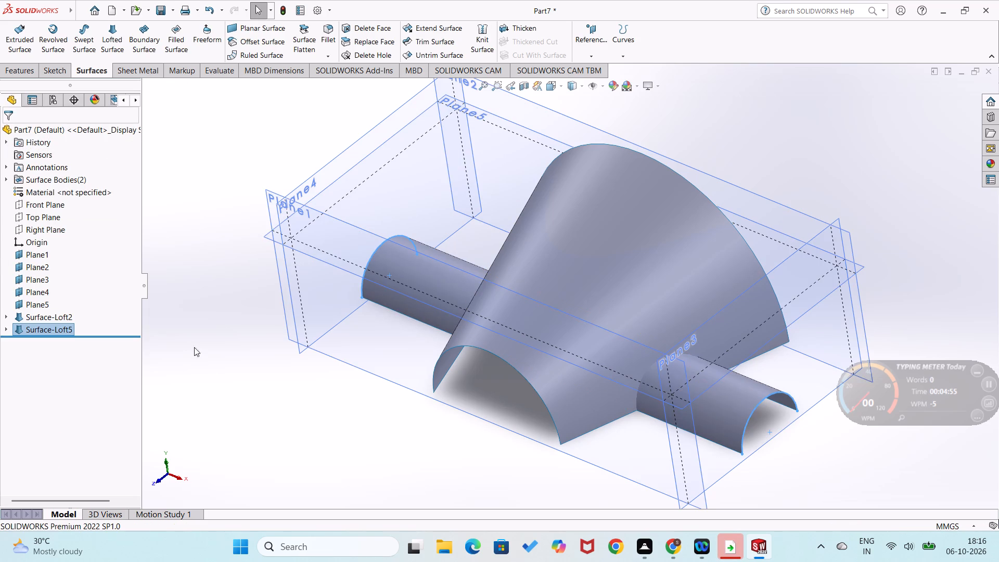
click(239, 409)
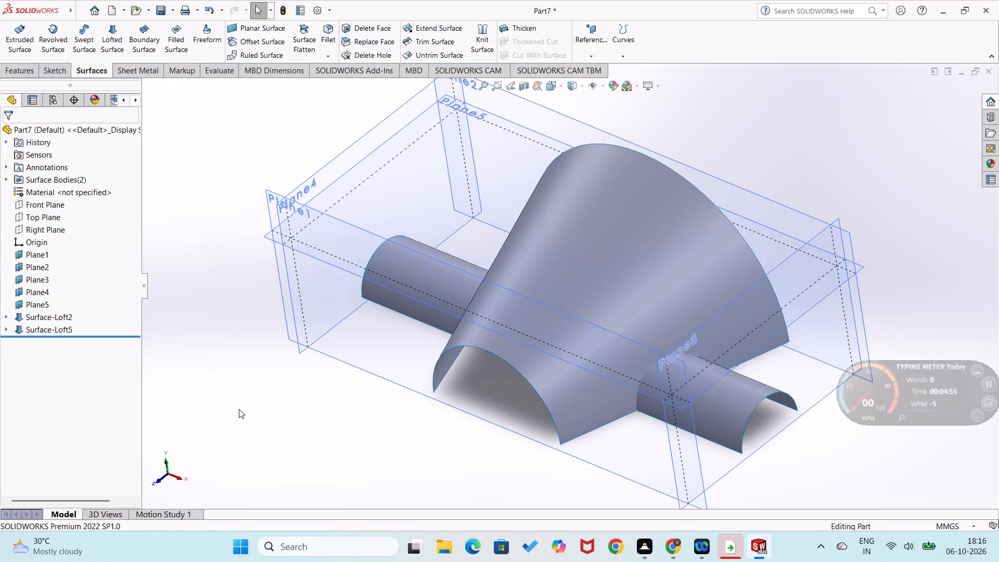
Start a sketch on Plane5 and draw a vertical 150 mm construction line from the origin to the wide end of the lofted body.
right_click(452, 208)
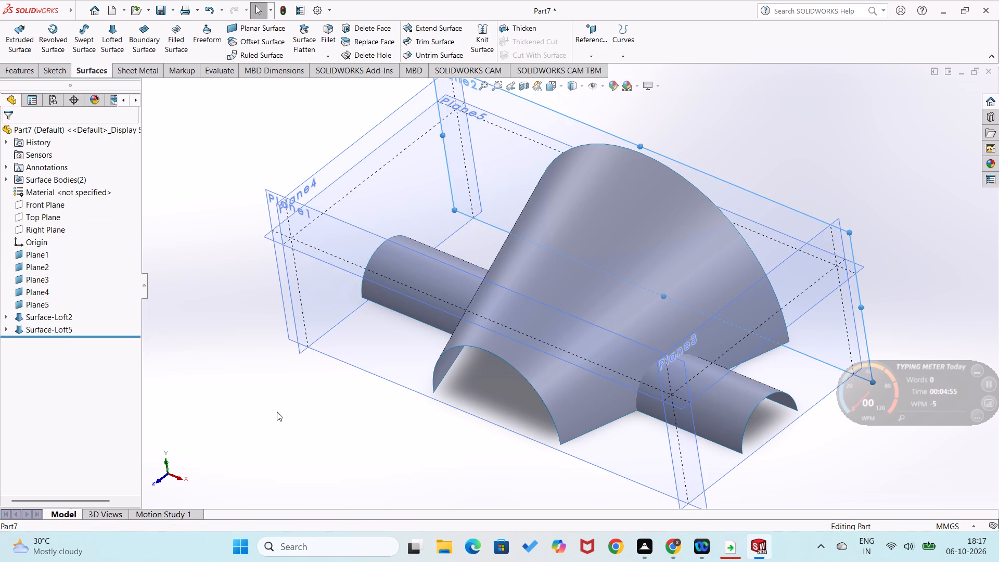
right_click(277, 412)
right_click(444, 221)
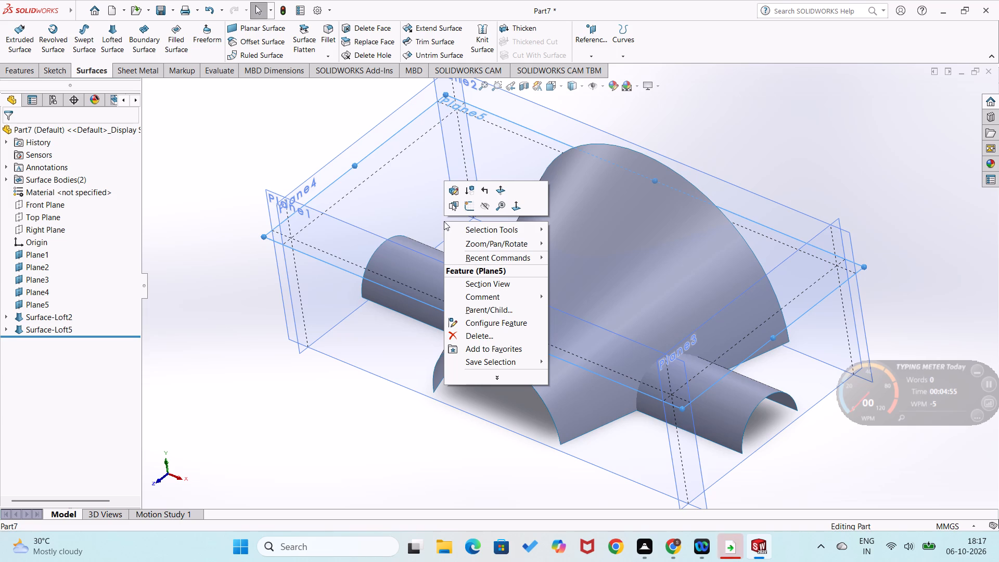
click(465, 207)
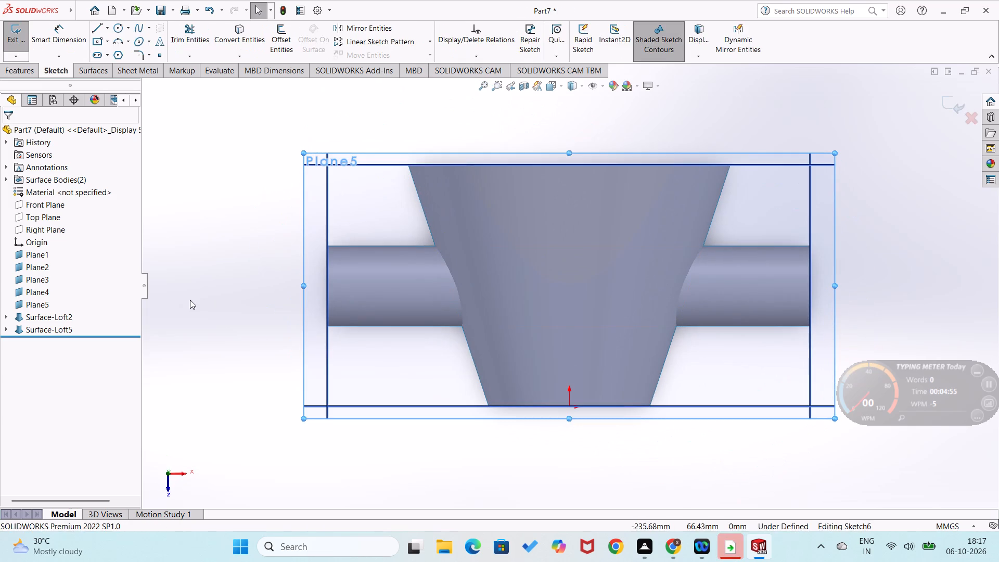
click(190, 300)
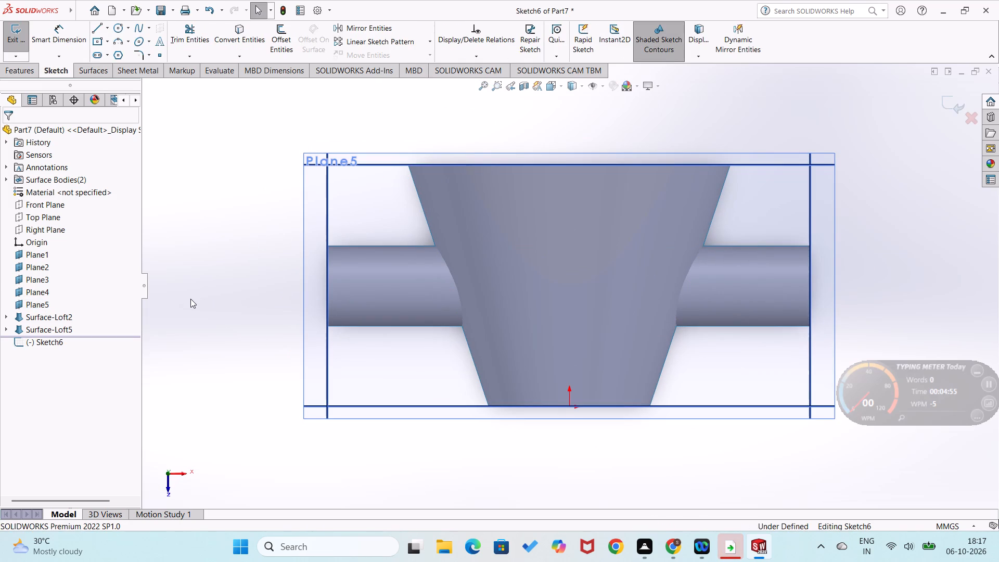
right_drag(196, 296, 153, 339)
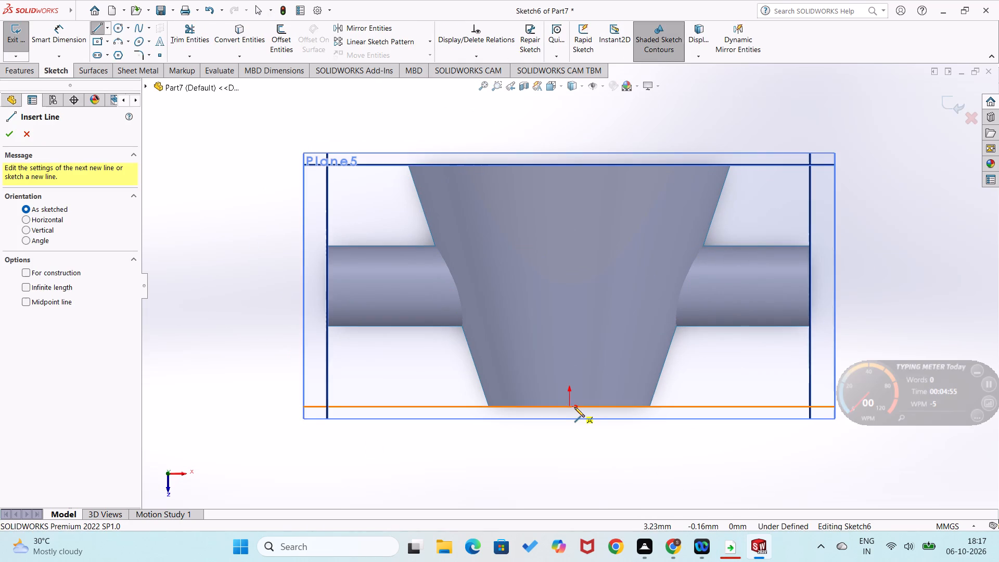
click(569, 407)
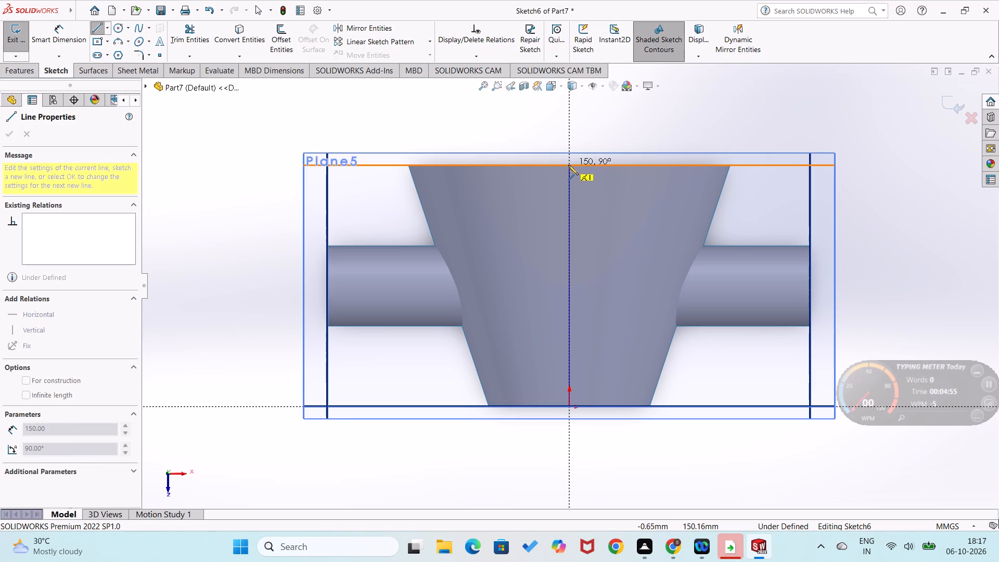
click(568, 165)
right_click(568, 165)
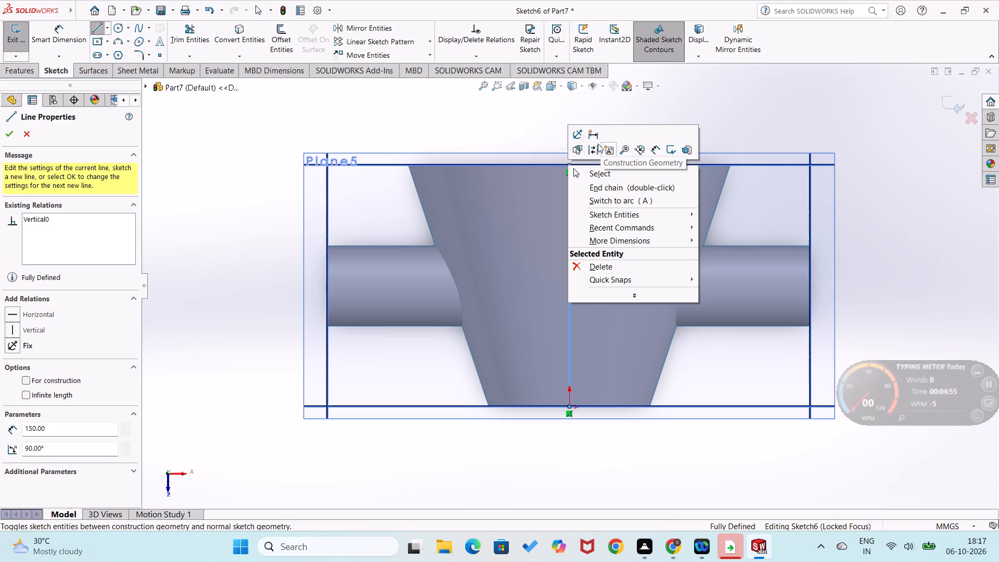
click(590, 154)
click(236, 353)
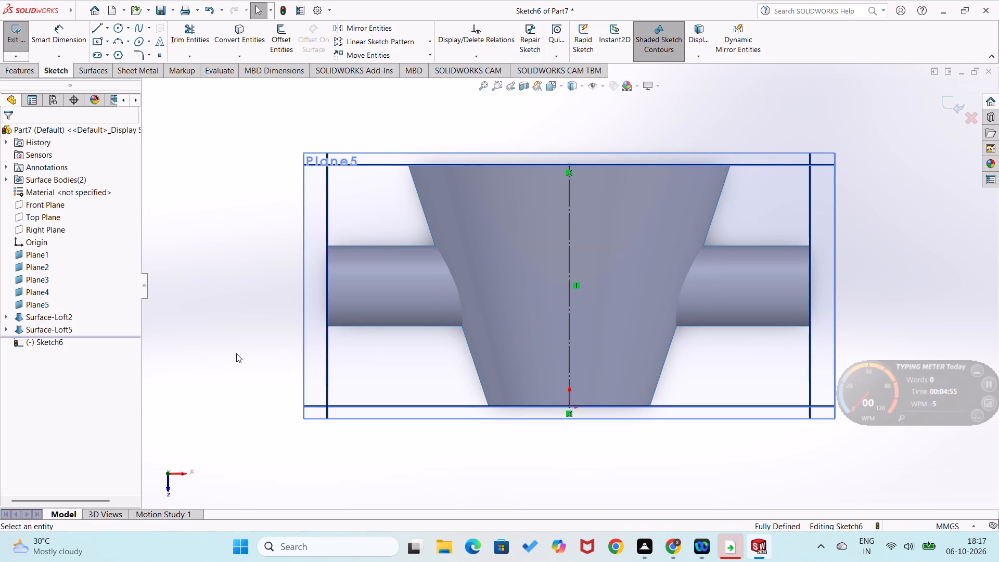
Sketch a circle centred on the construction line's midpoint and dimension its diameter to 50 mm.
right_drag(236, 353, 339, 474)
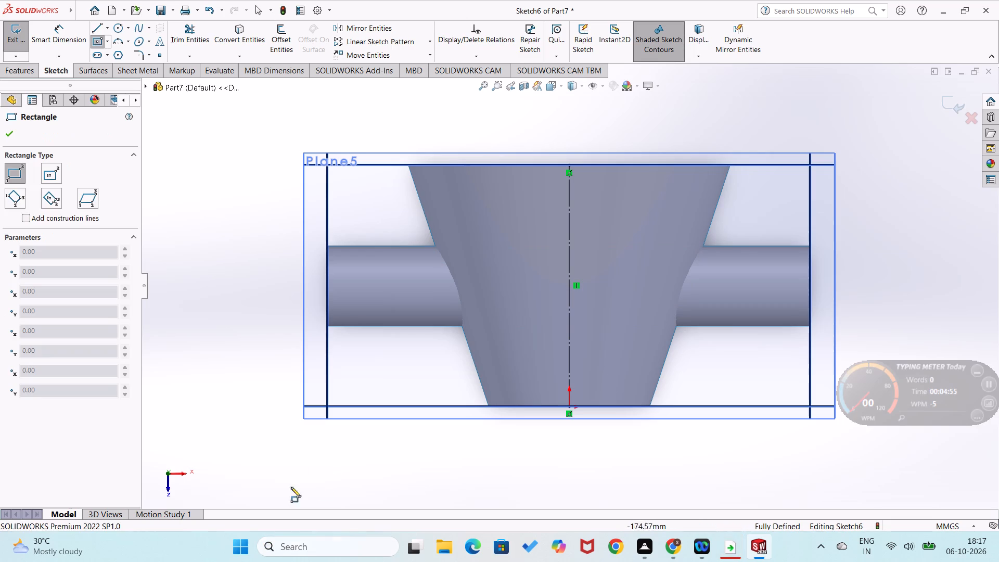
right_drag(294, 448, 445, 463)
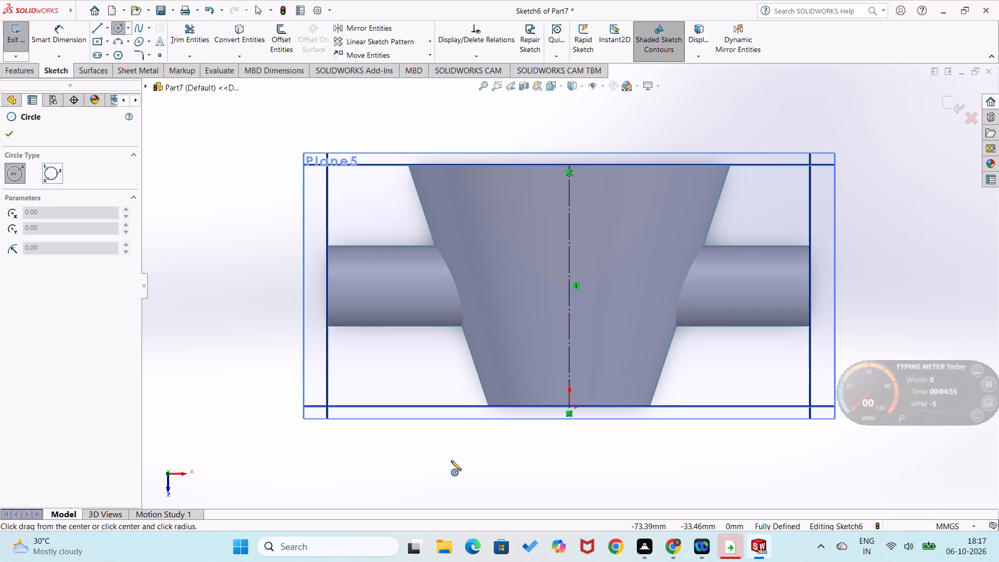
click(568, 285)
click(579, 330)
right_drag(604, 392, 630, 307)
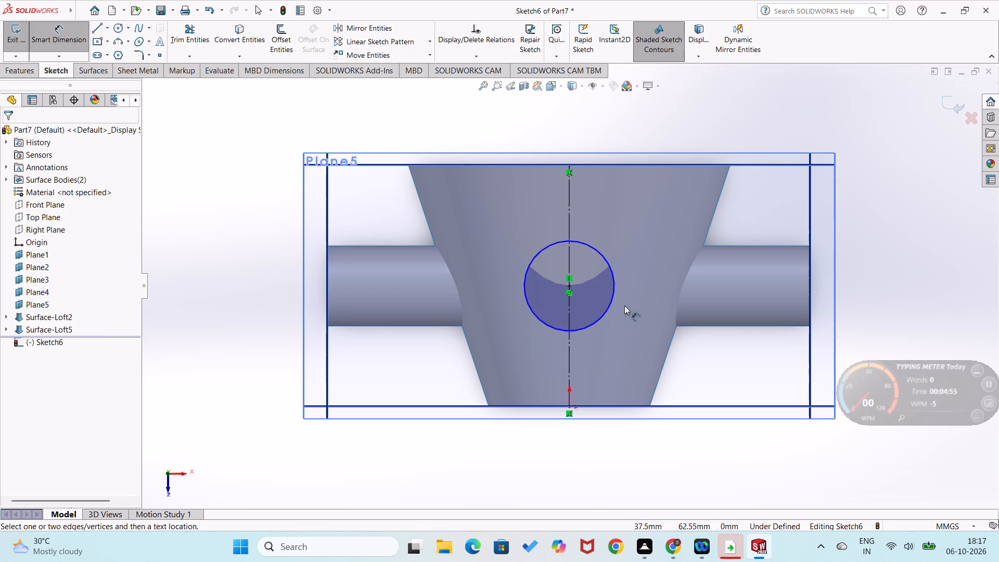
click(605, 308)
click(646, 311)
key(5)
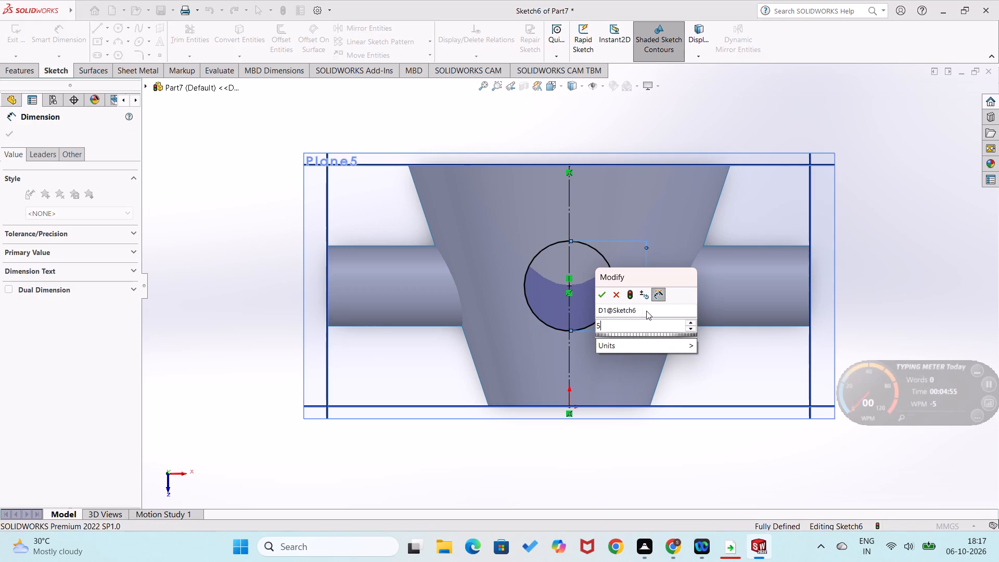
key(BackSpace)
text(50)
key(Return)
click(454, 486)
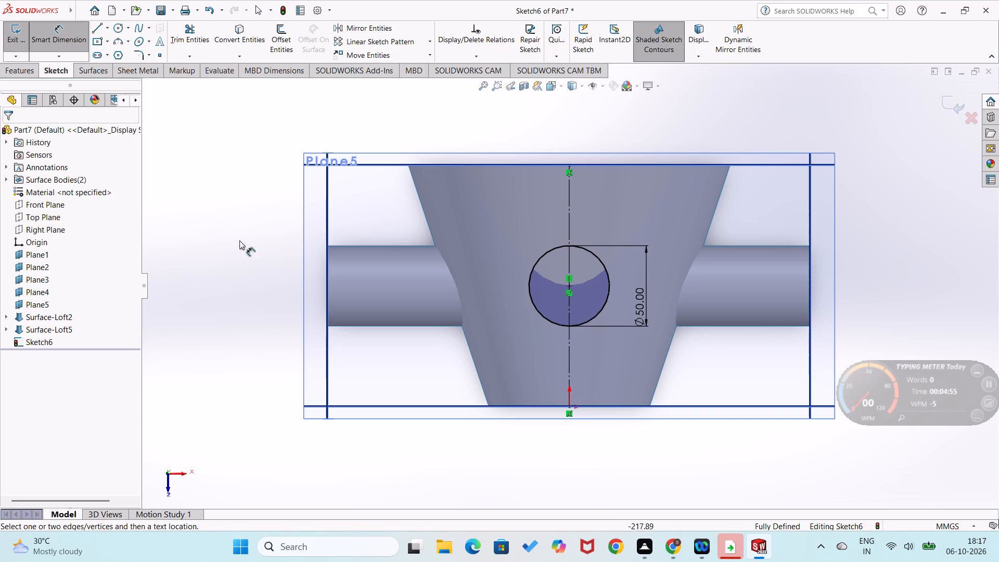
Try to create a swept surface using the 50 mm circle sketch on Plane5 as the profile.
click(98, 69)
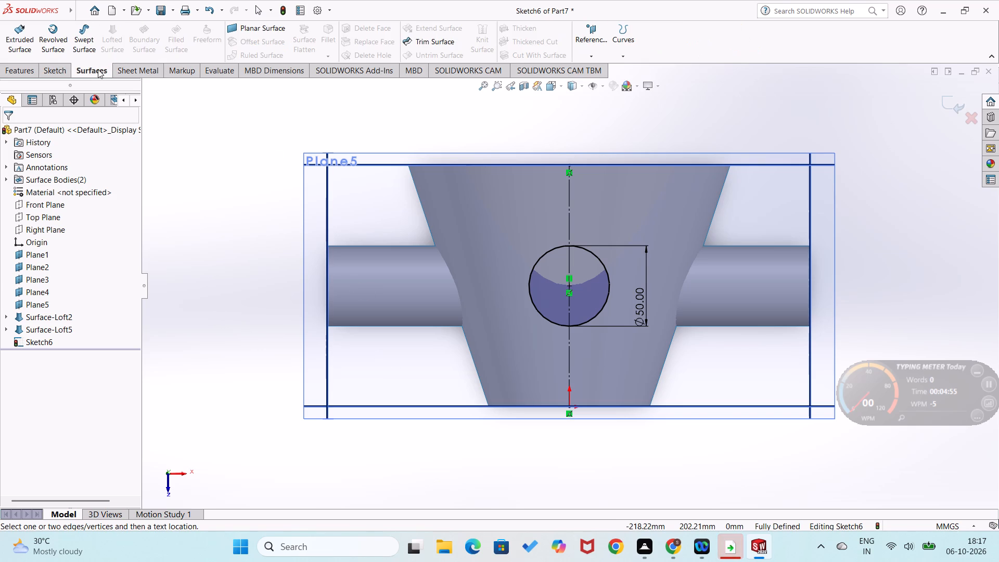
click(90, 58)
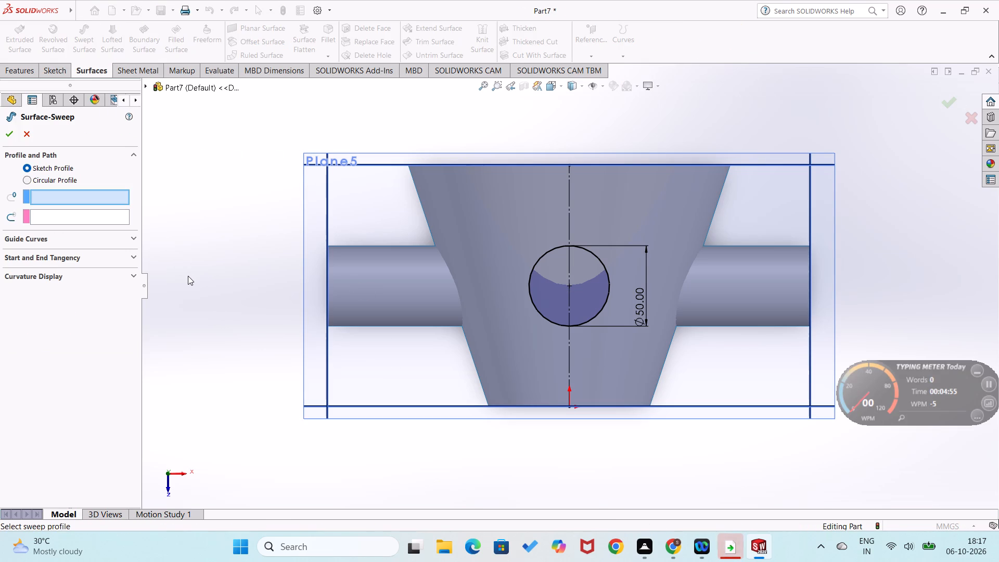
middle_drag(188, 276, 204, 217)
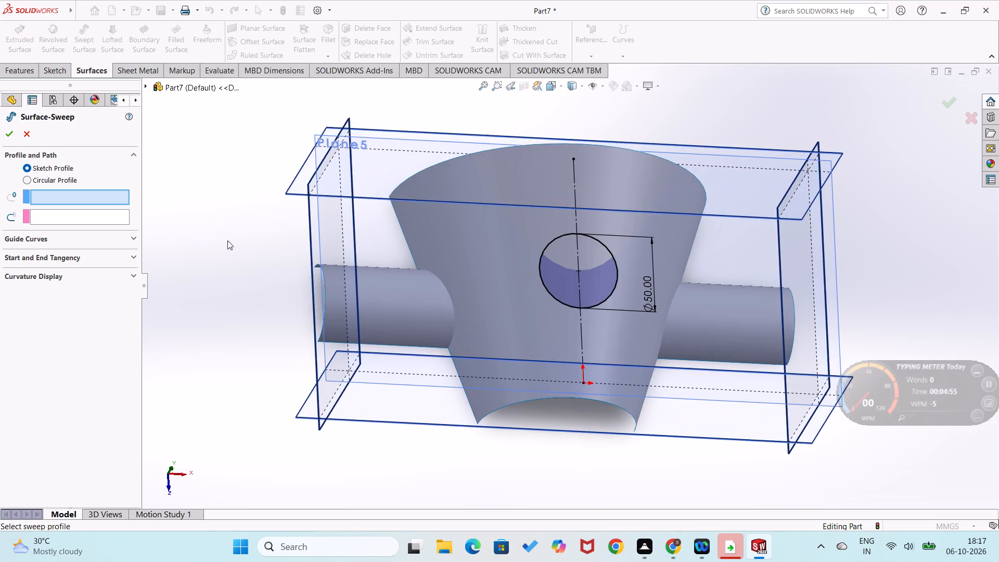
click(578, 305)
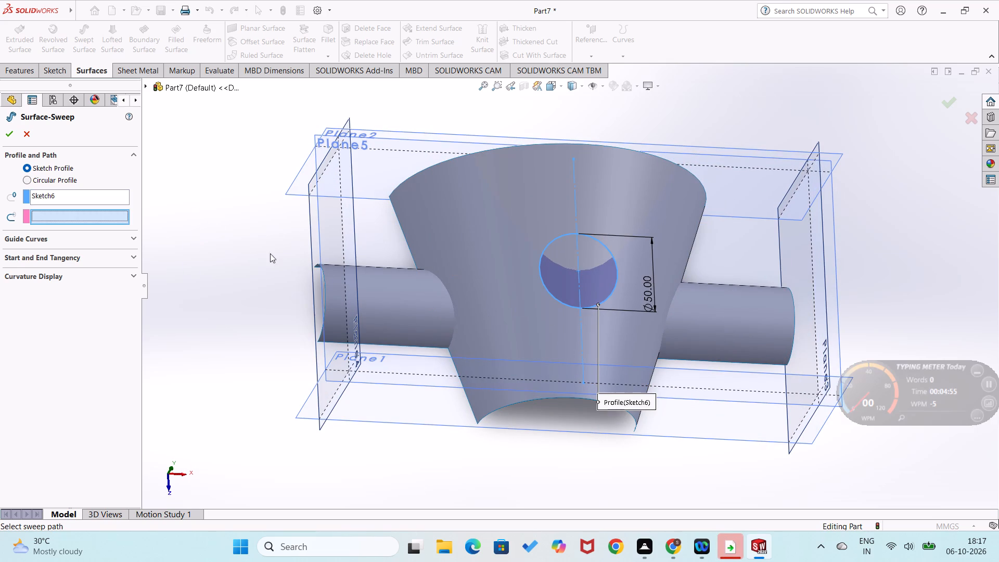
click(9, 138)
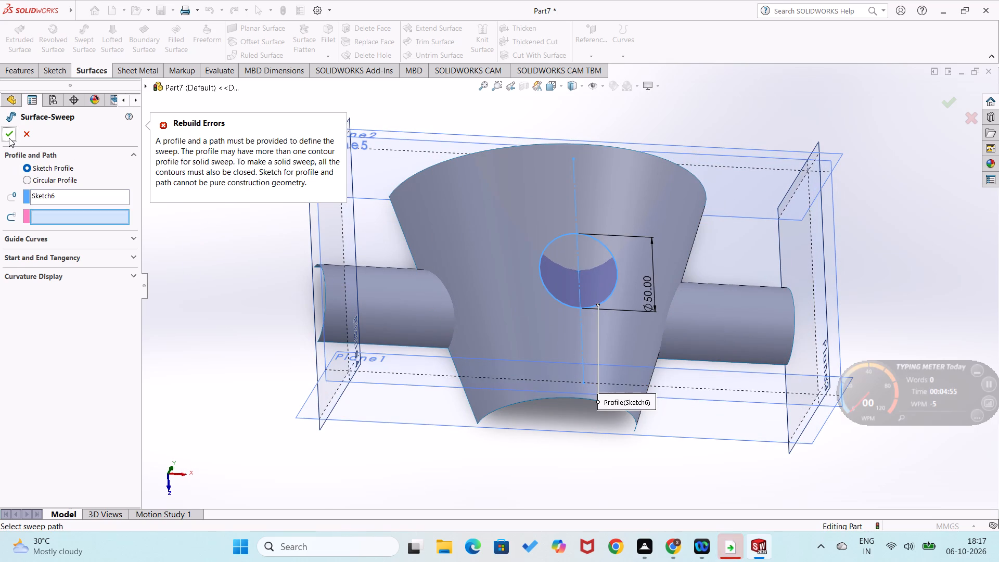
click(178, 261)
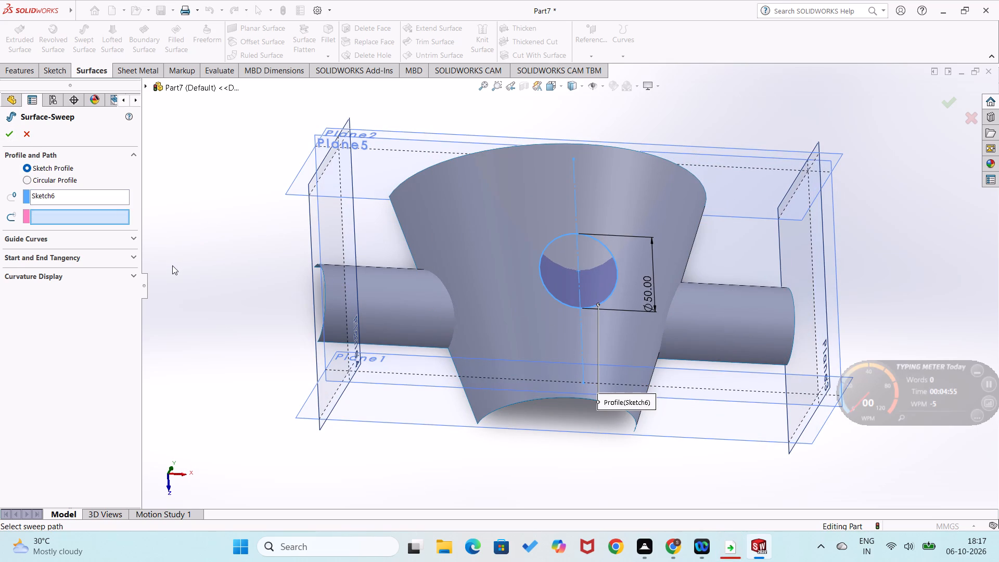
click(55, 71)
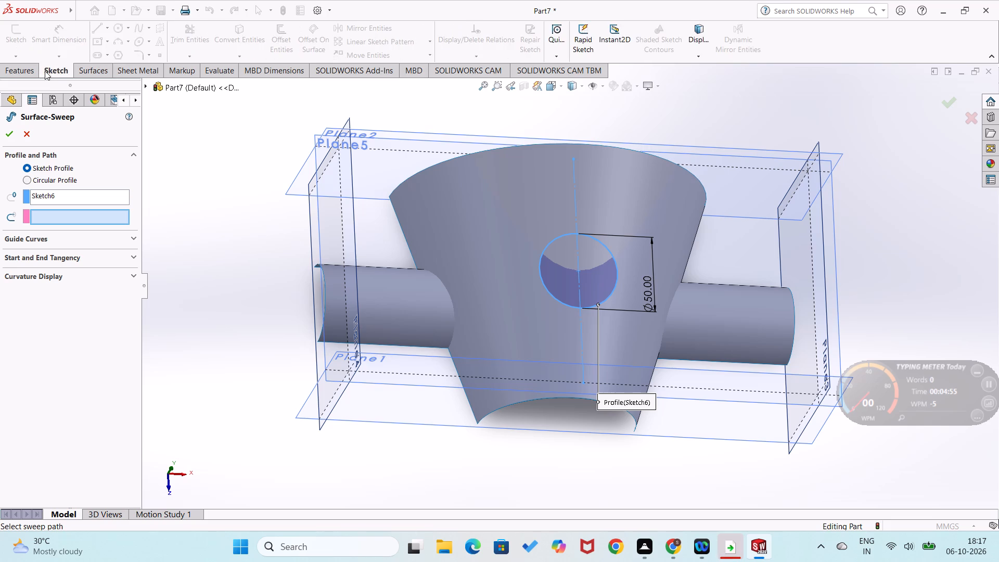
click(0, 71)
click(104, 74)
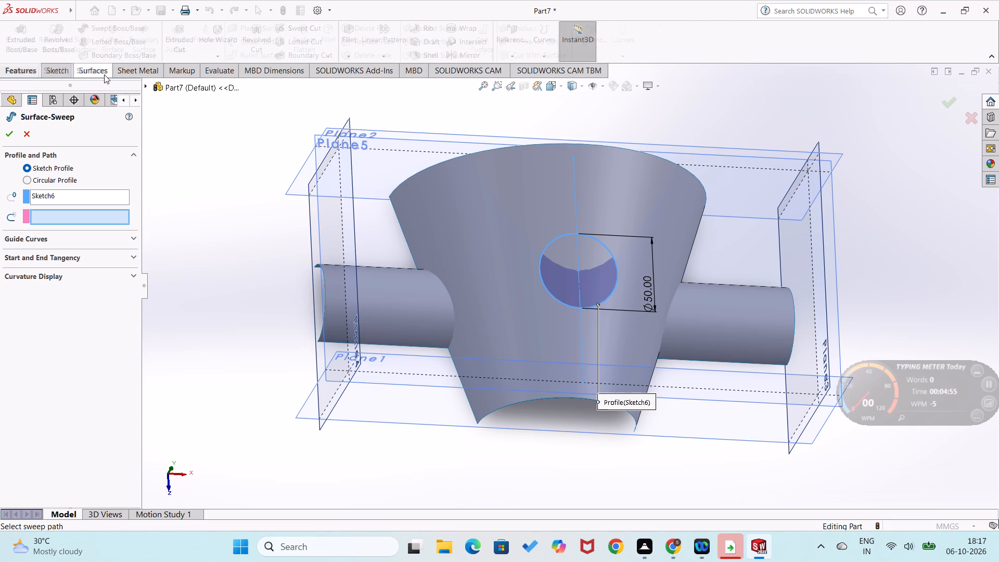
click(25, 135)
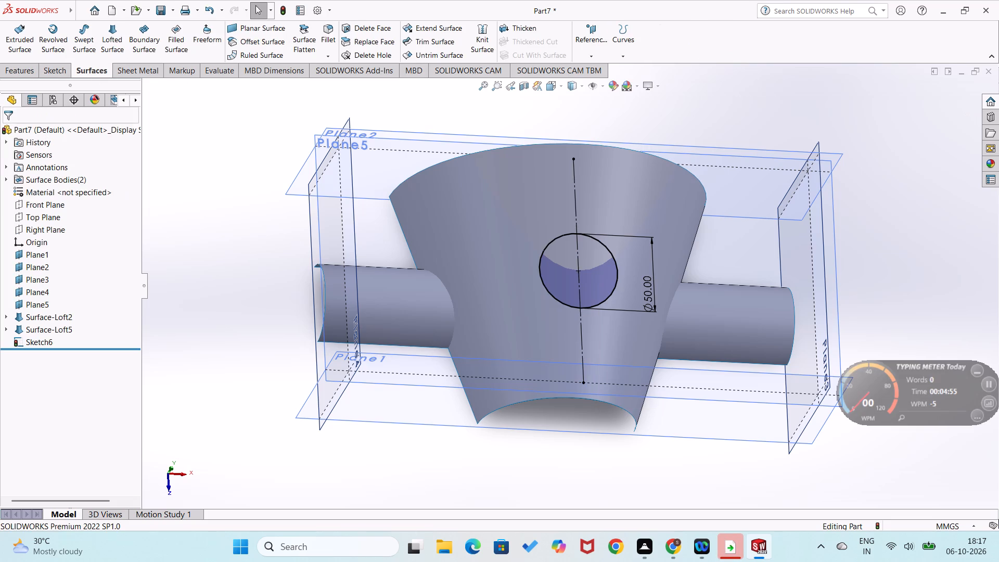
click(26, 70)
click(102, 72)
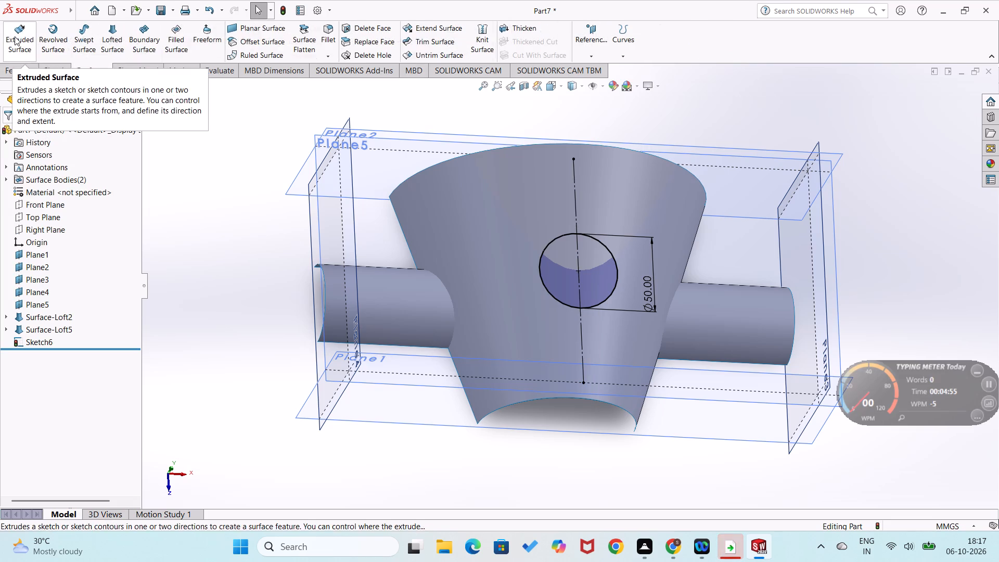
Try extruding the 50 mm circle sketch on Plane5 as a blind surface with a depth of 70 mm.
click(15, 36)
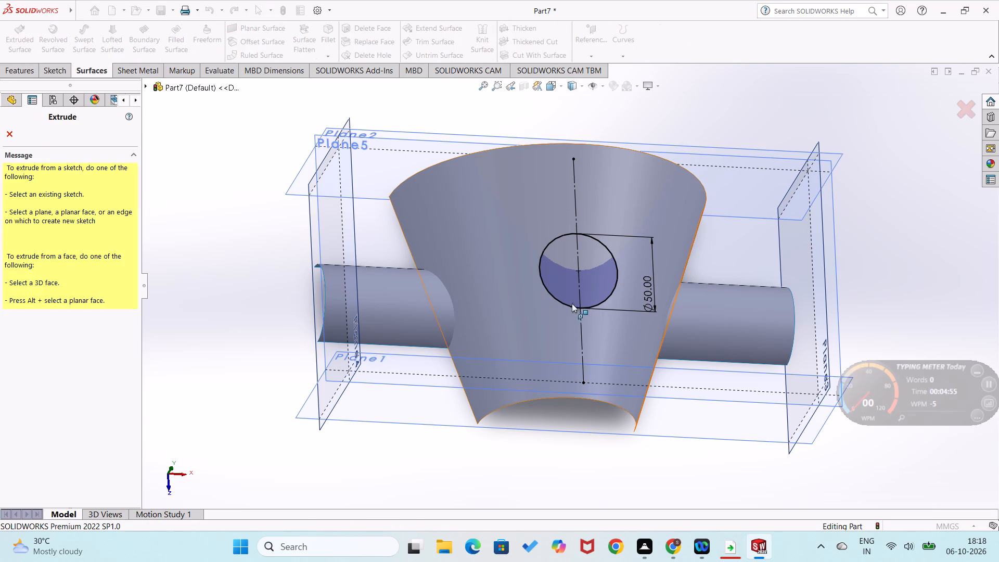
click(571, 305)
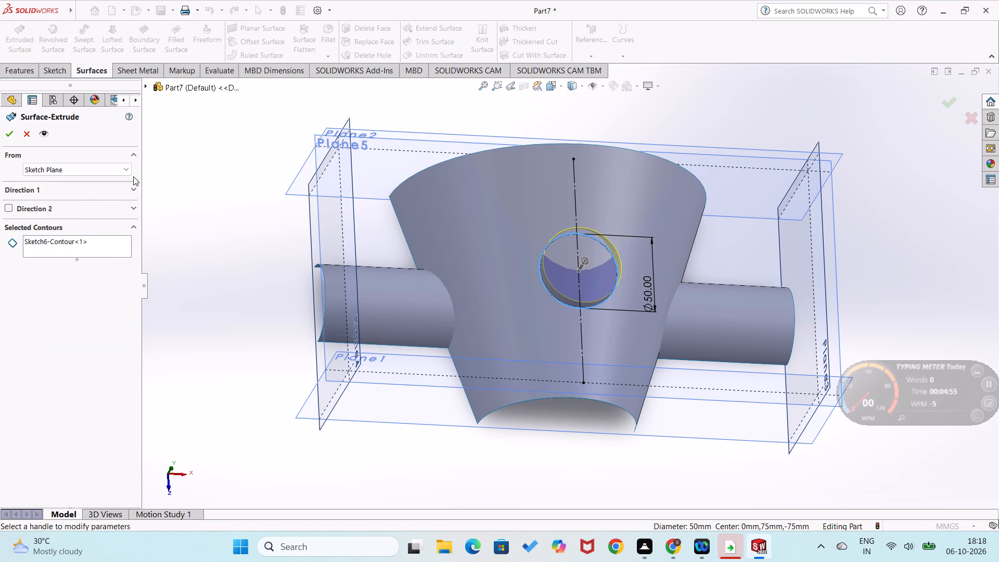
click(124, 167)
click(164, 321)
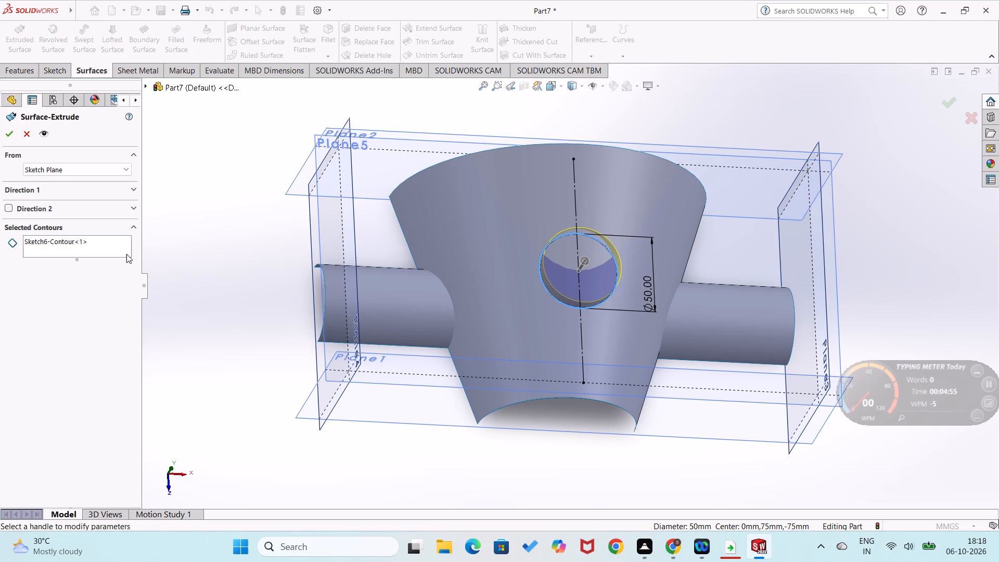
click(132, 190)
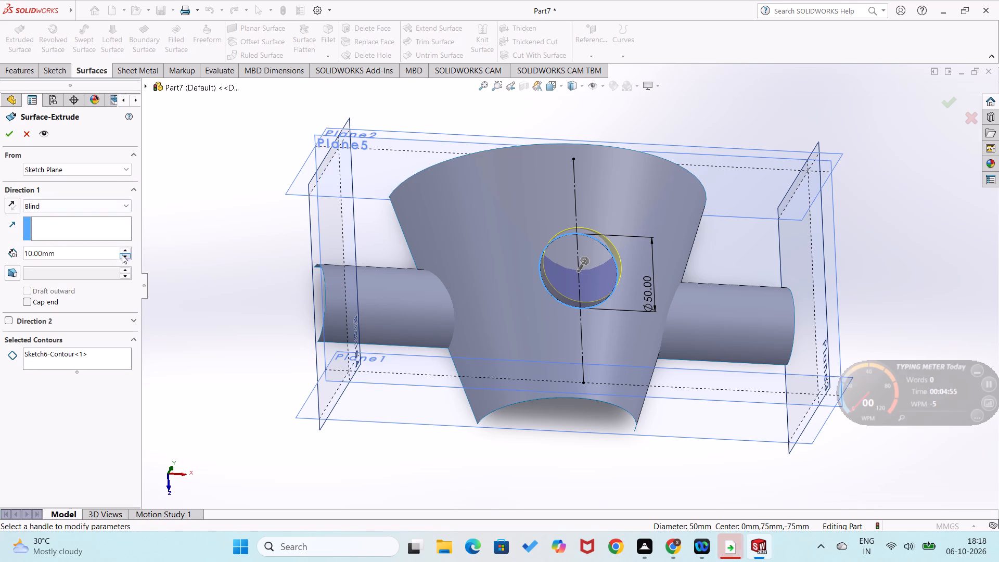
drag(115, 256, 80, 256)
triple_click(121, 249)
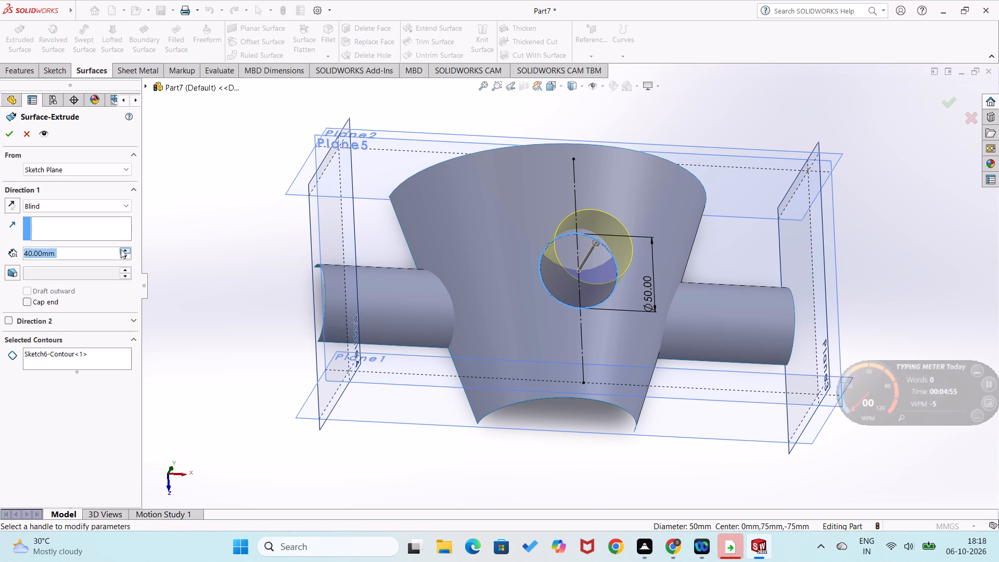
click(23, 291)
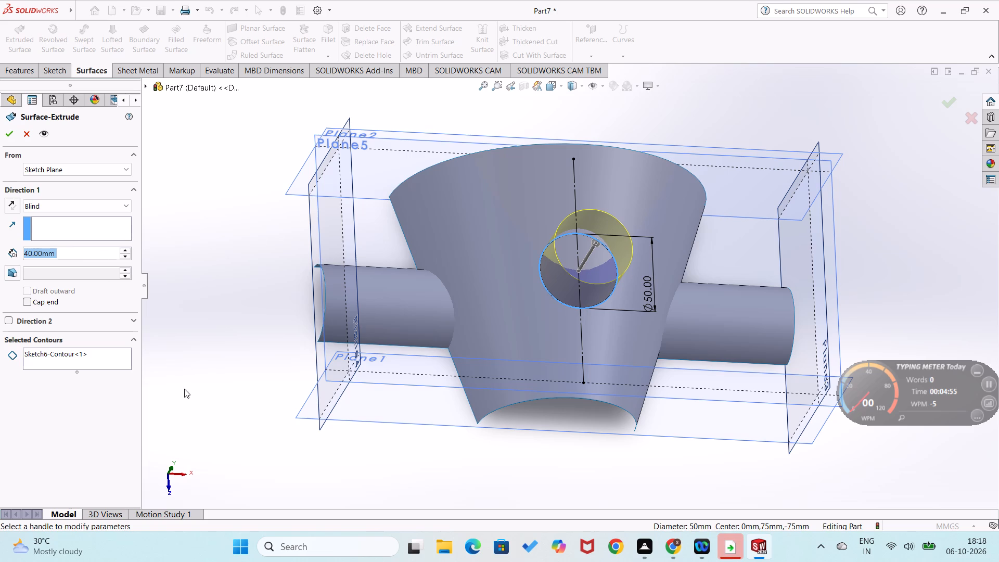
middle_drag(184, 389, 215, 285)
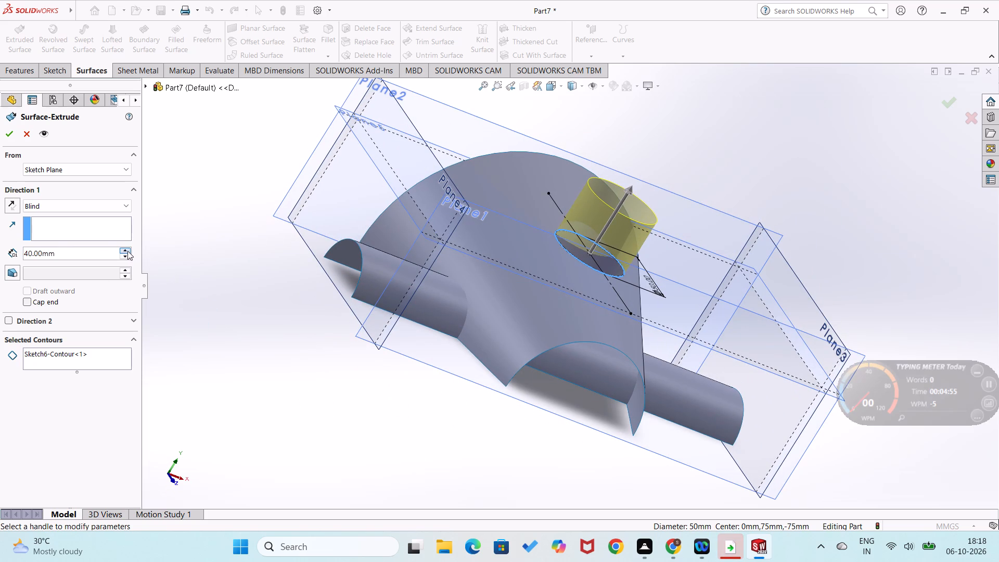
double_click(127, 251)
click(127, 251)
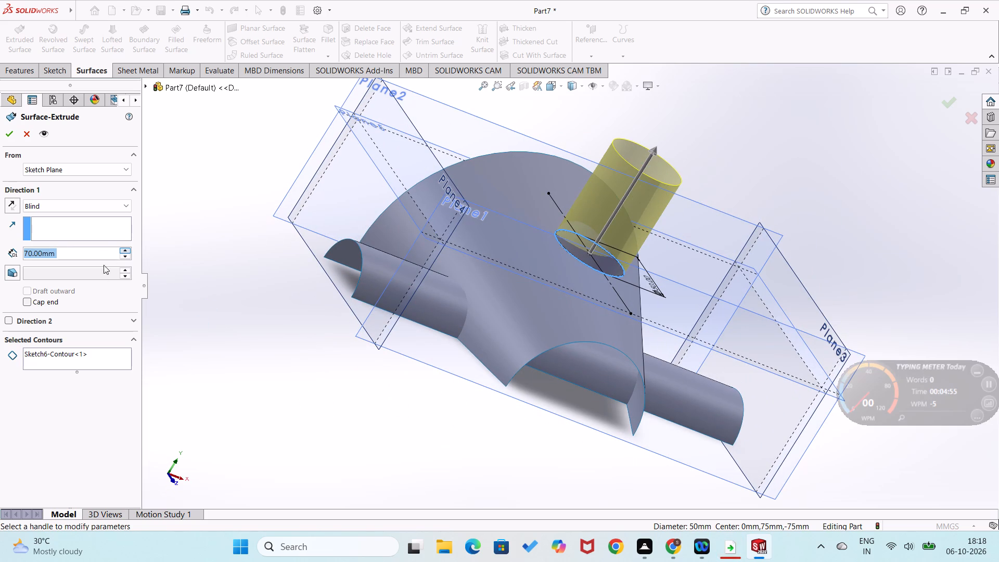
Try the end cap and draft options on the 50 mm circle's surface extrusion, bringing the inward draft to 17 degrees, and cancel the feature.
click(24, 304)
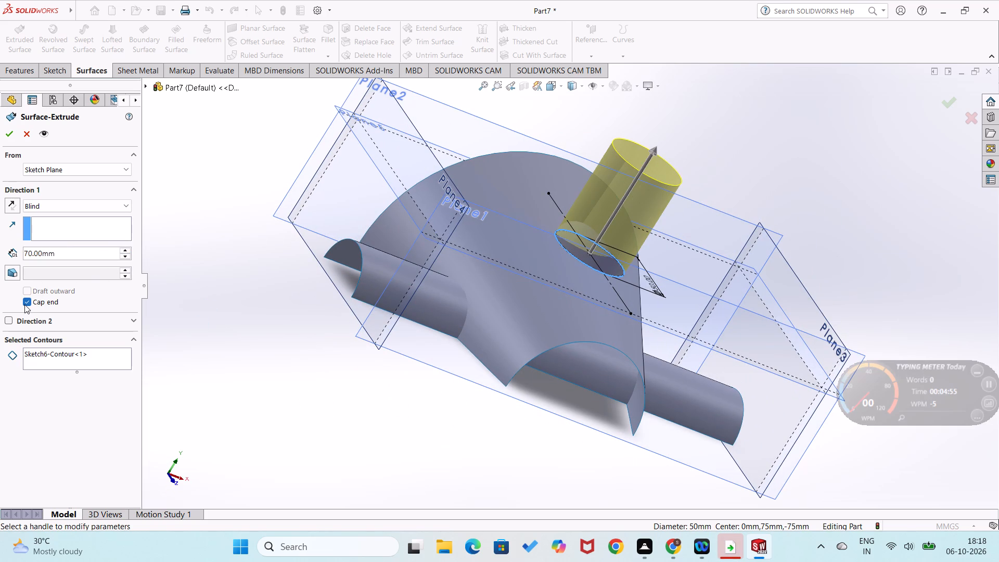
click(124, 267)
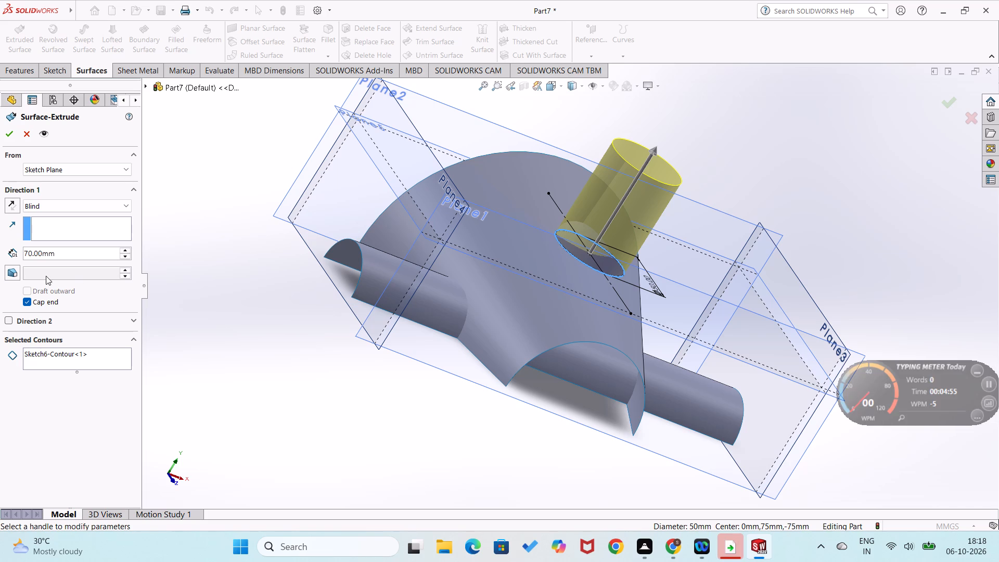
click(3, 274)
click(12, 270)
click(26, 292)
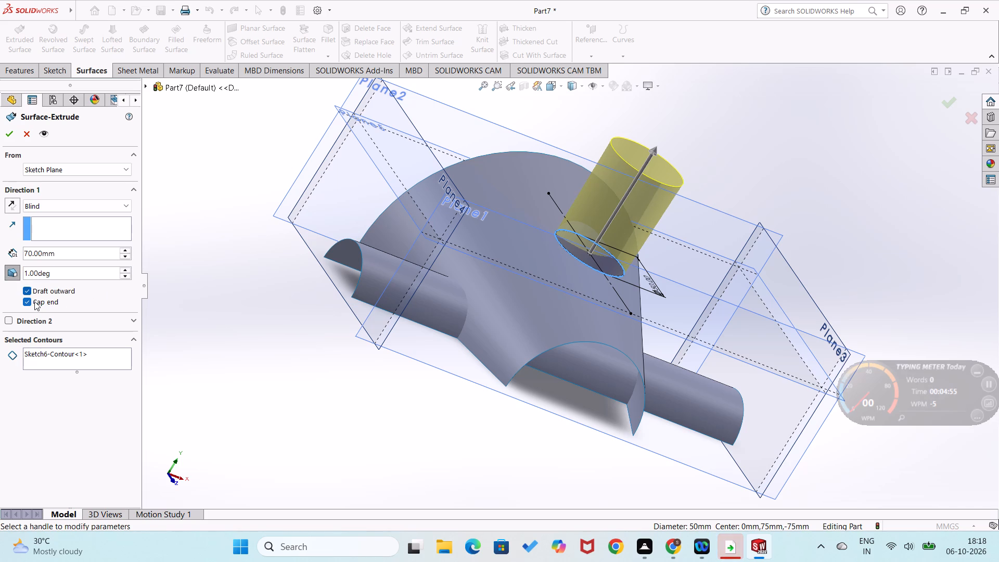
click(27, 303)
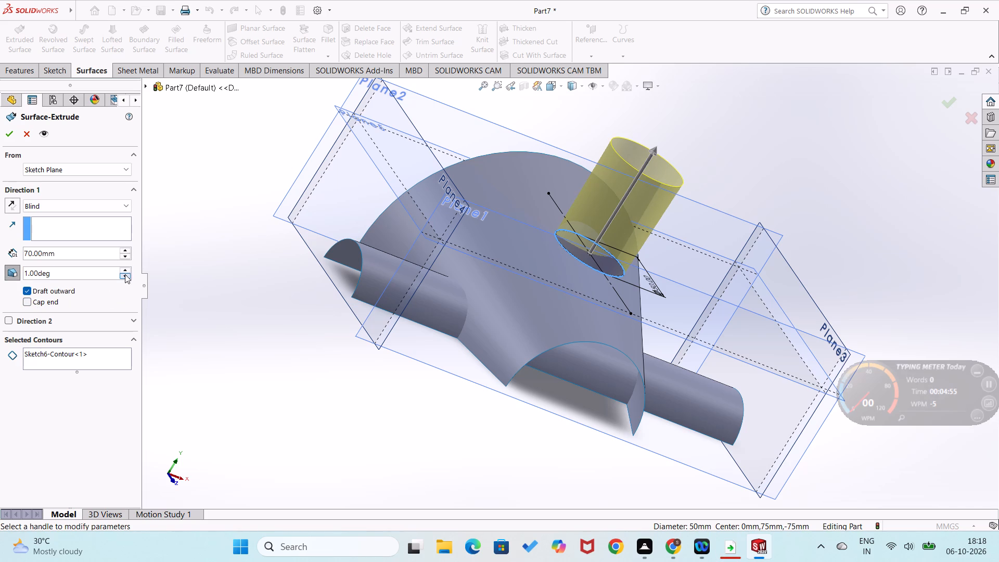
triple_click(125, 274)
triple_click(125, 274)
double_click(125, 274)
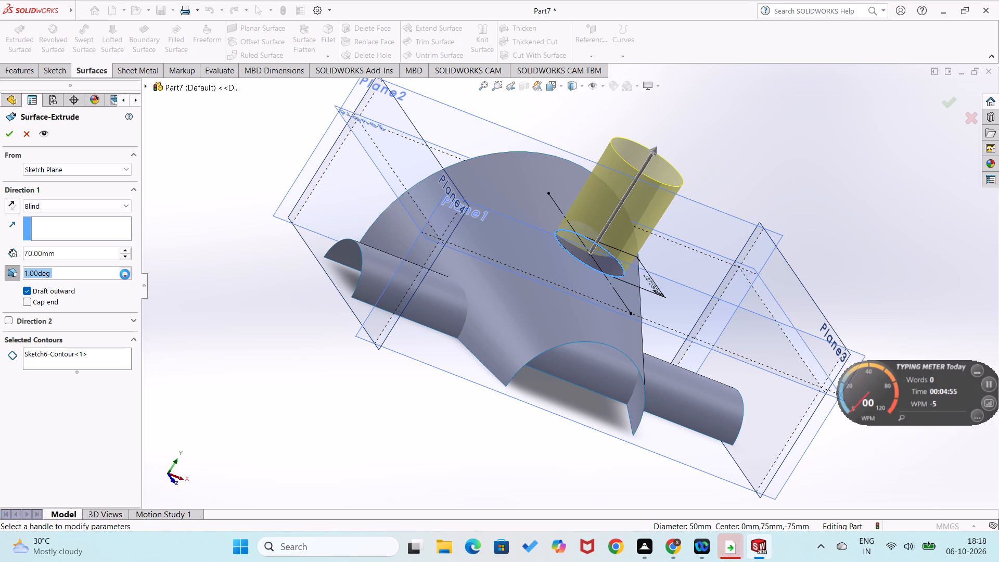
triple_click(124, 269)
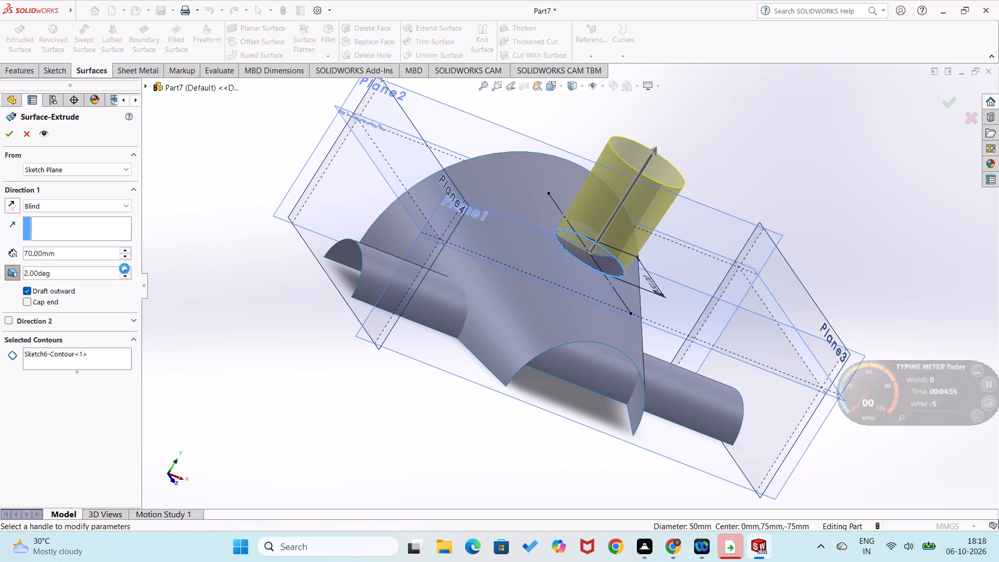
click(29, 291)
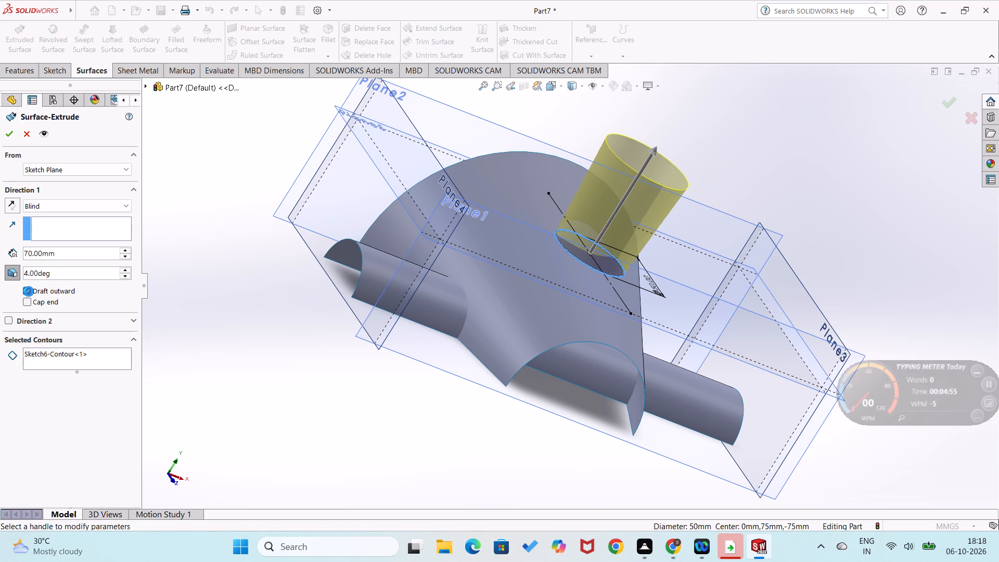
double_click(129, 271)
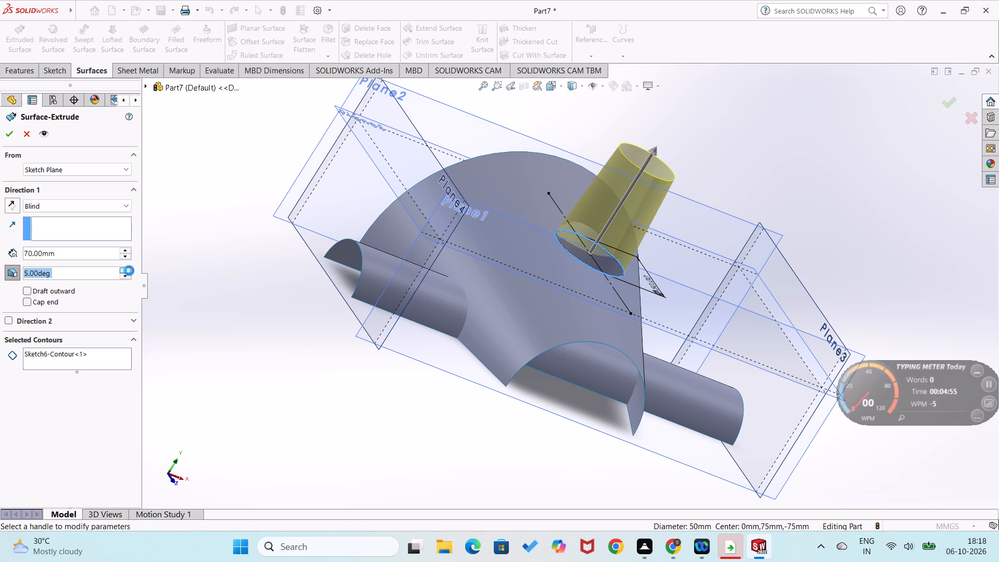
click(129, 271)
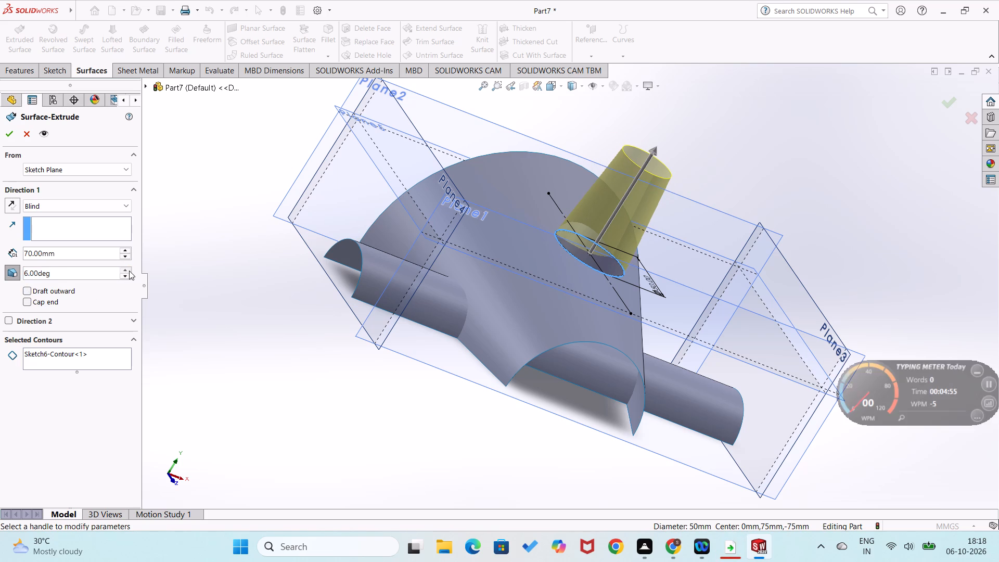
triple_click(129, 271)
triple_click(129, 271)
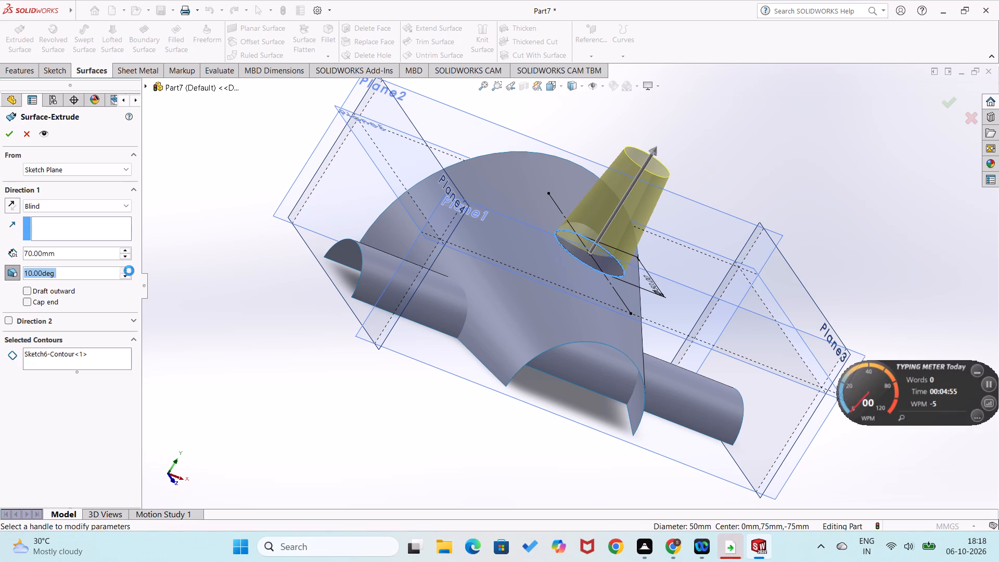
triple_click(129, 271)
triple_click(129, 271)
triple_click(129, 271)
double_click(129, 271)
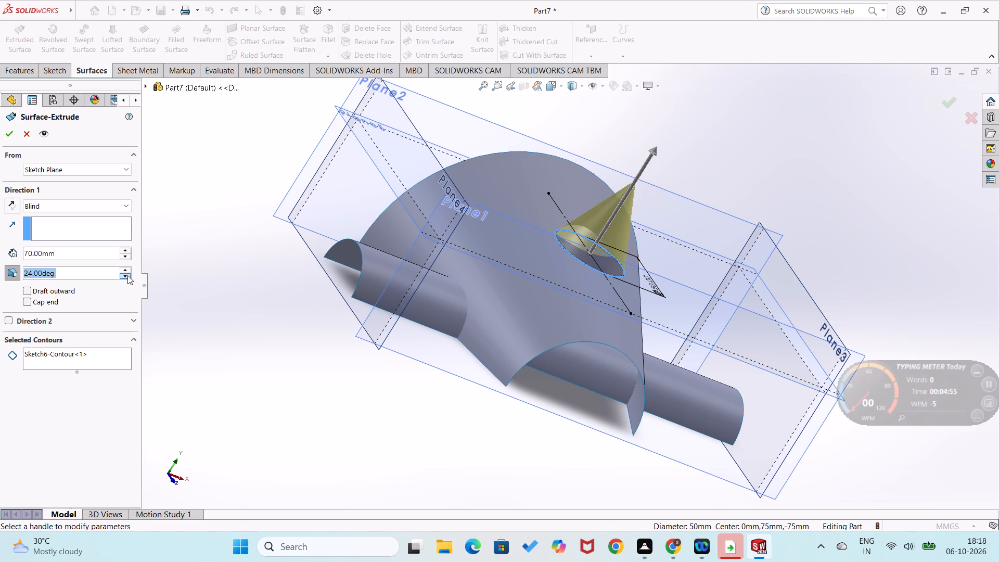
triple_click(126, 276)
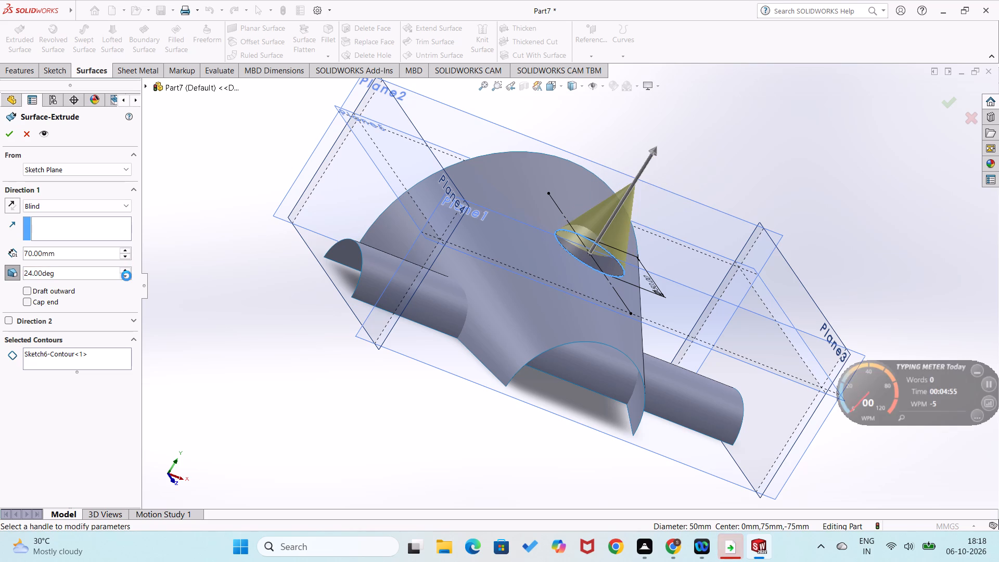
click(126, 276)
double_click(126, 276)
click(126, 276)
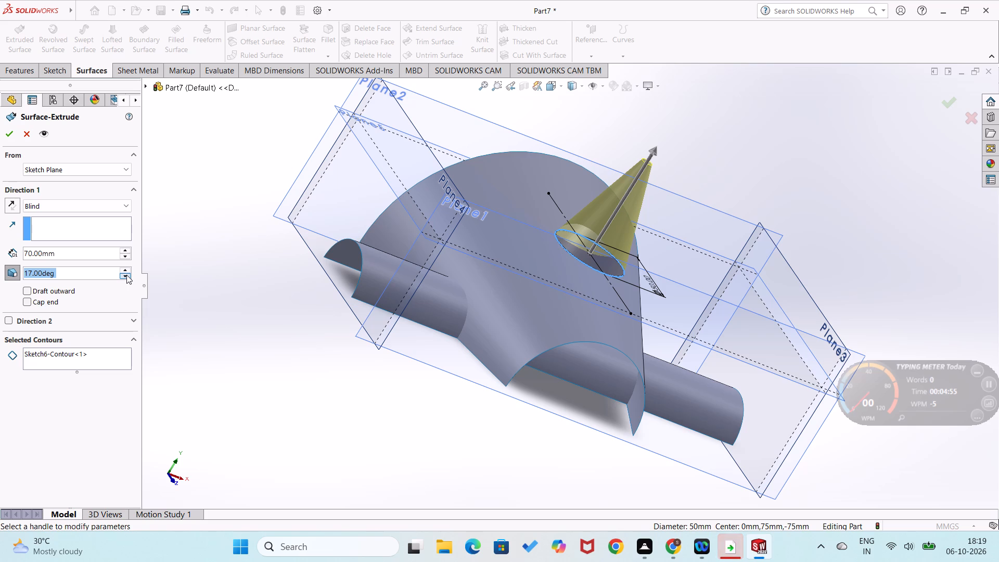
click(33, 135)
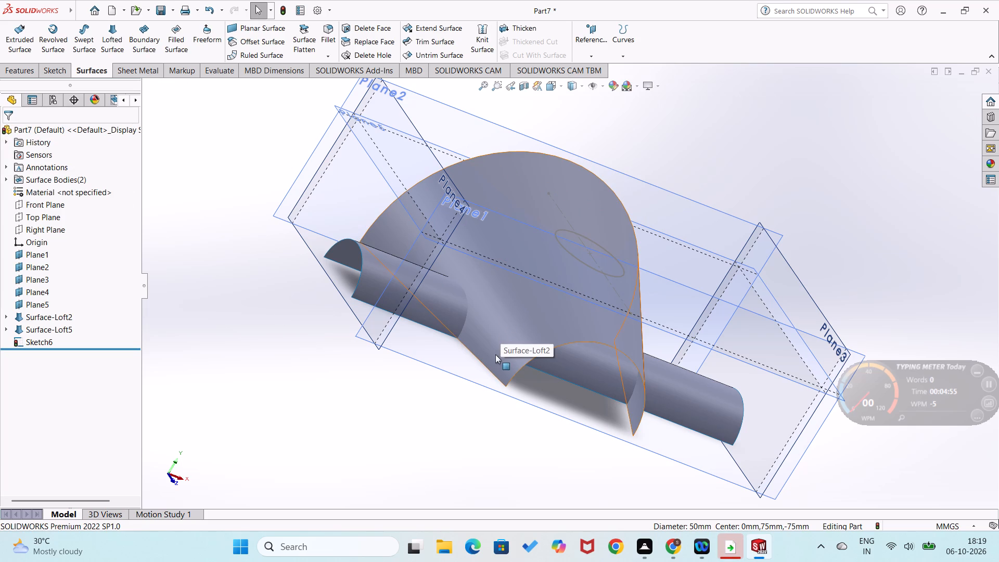
Reopen the circle sketch on Plane5 through undo and set the circle's diameter to 80 mm.
key(ctrl+z)
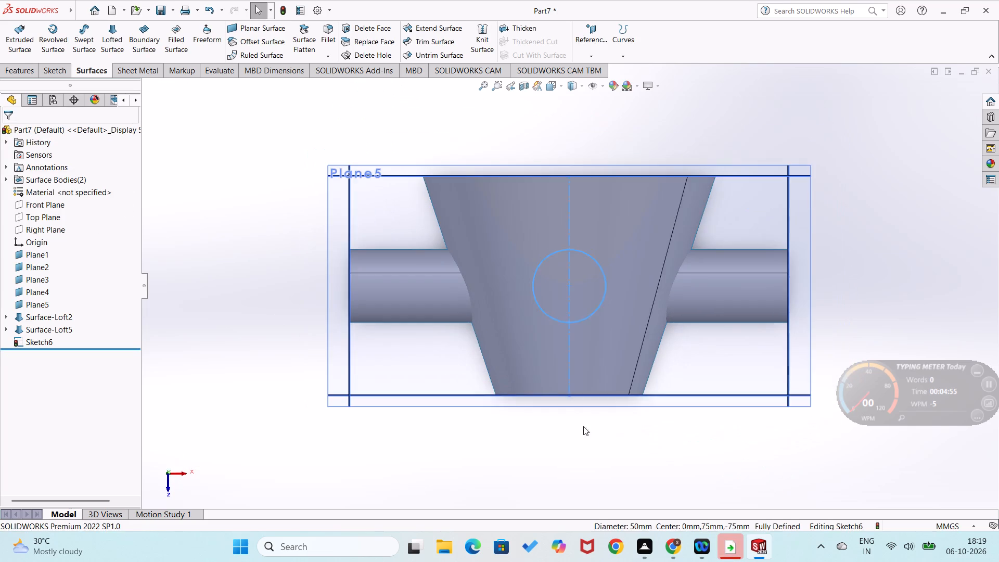
double_click(634, 312)
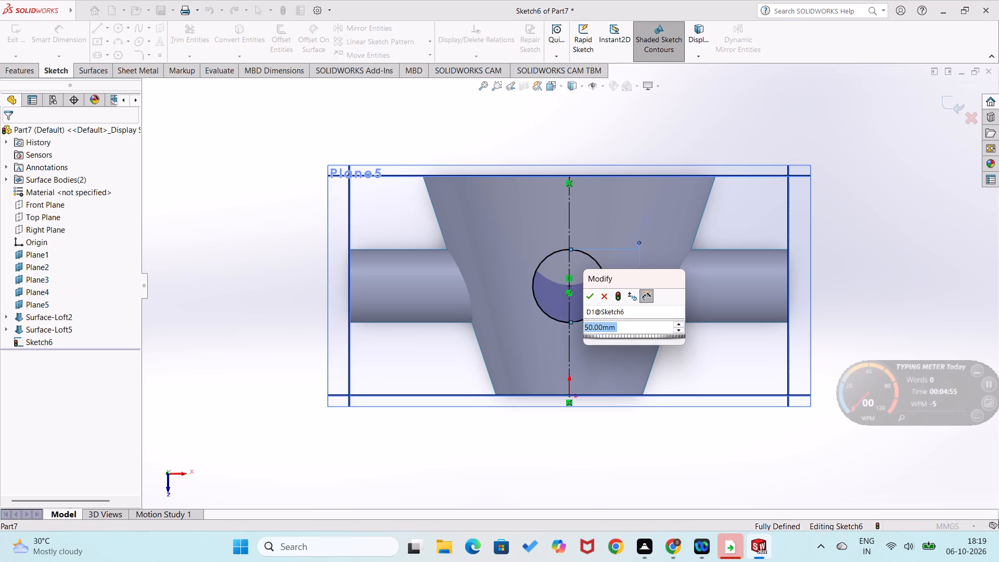
text(80)
key(Return)
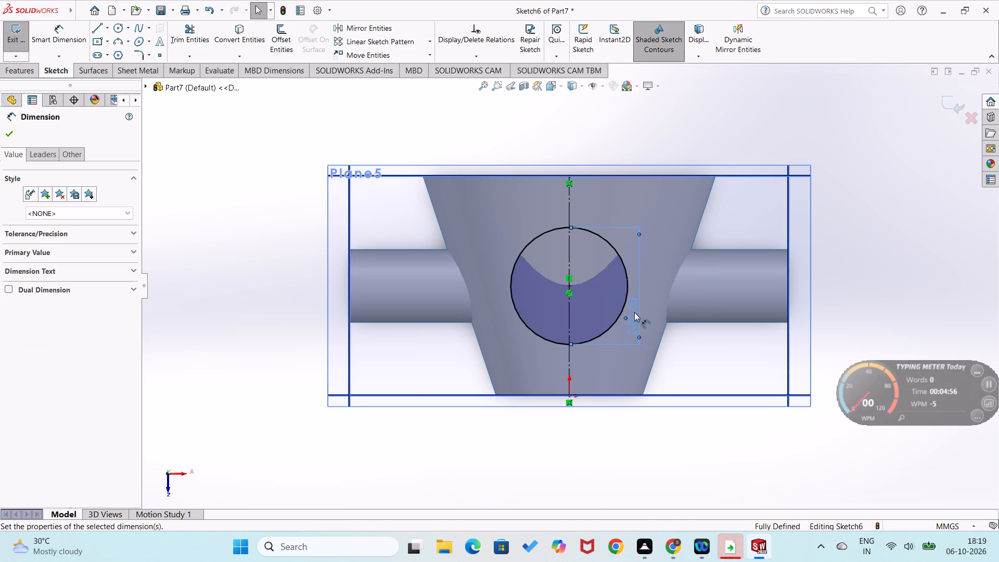
Start a blind surface extrusion of the 80 mm circle with a depth of 70 mm.
click(93, 69)
click(3, 27)
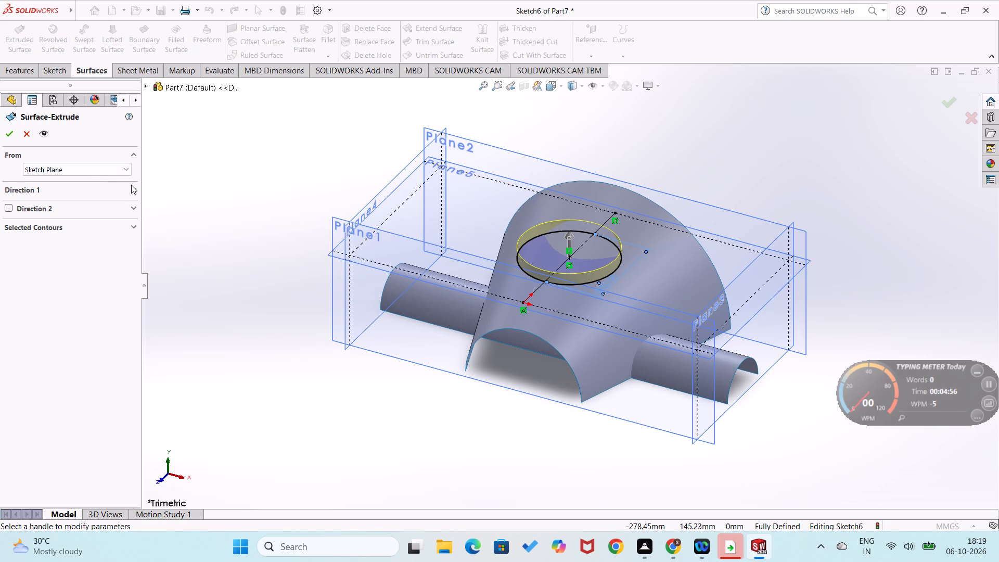
click(132, 185)
triple_click(122, 250)
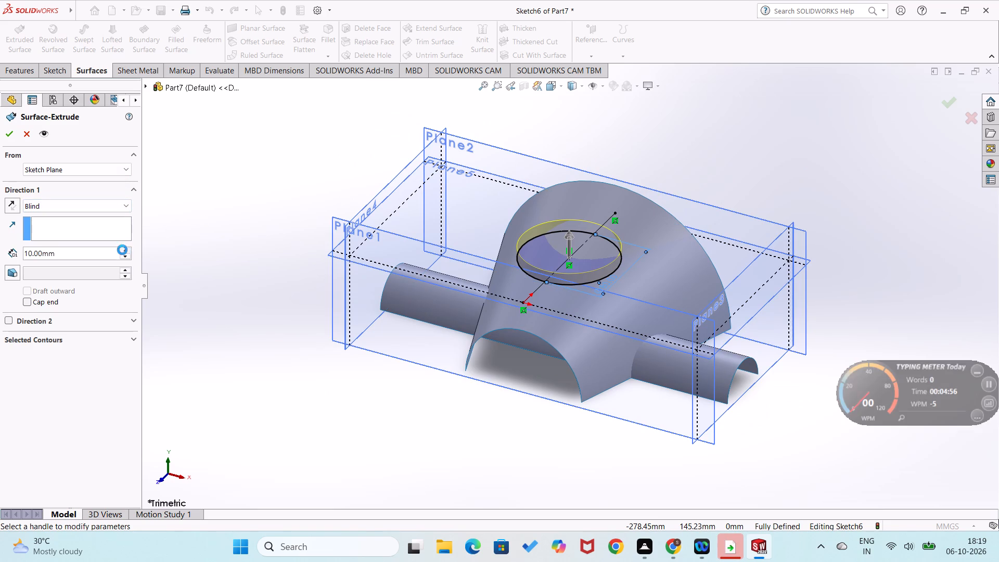
double_click(122, 250)
click(122, 250)
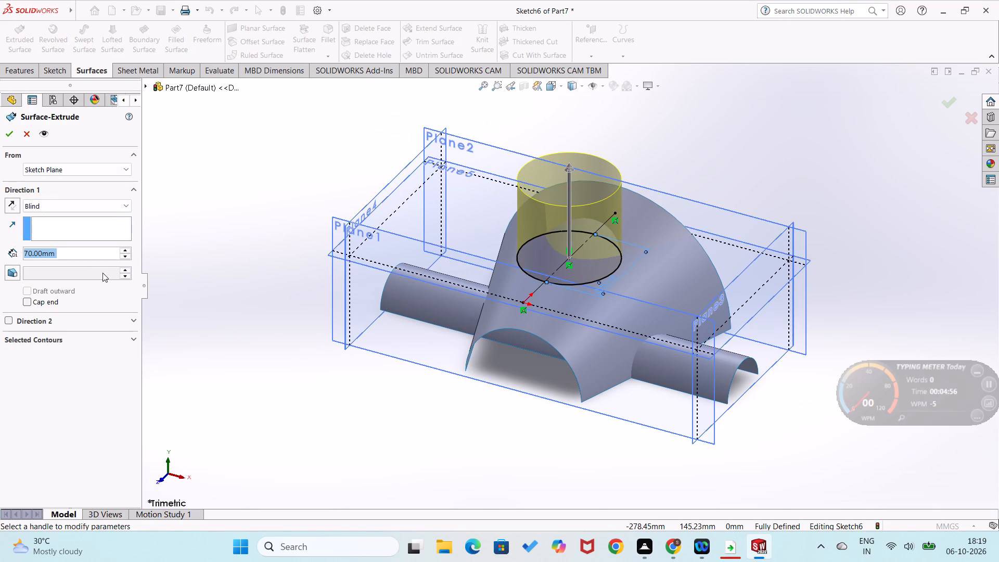
Add an inward draft of 18 degrees to the surface extrusion.
click(9, 274)
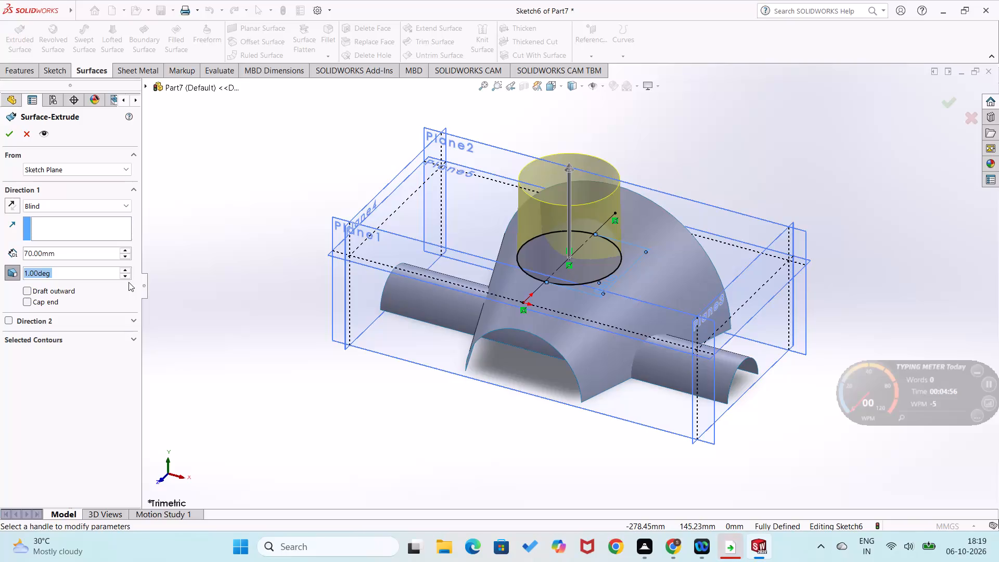
click(127, 275)
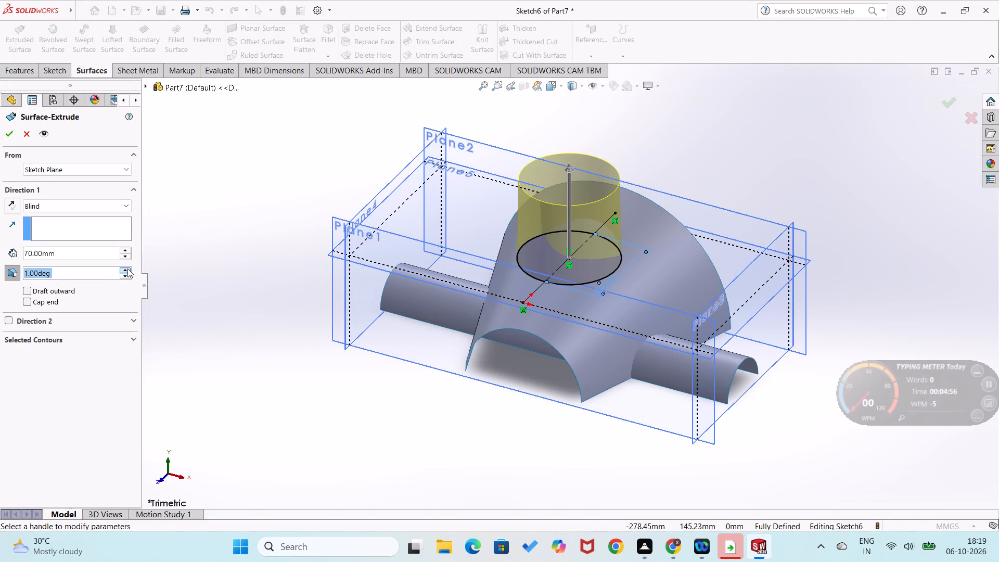
triple_click(127, 269)
triple_click(127, 269)
triple_click(127, 269)
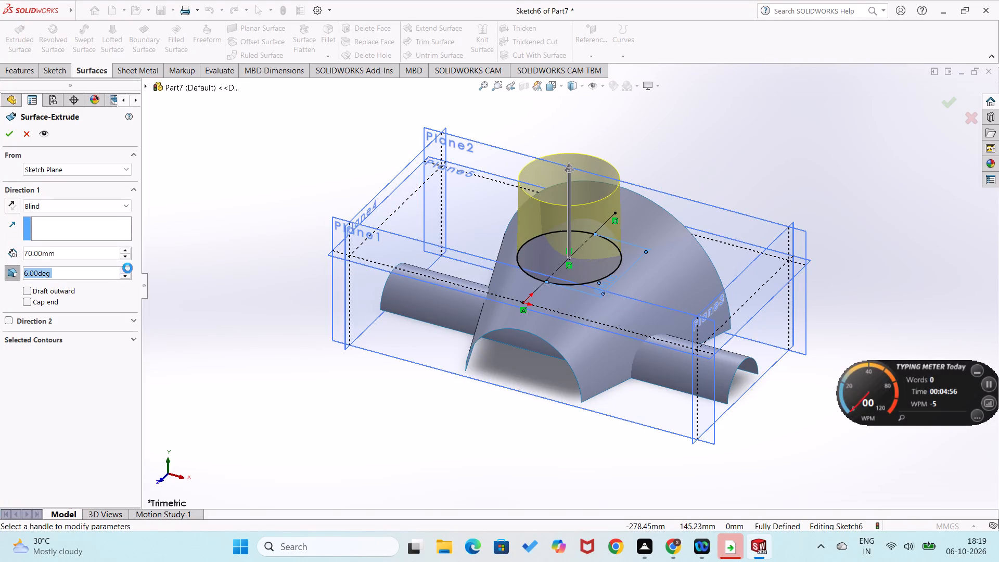
triple_click(127, 268)
click(127, 268)
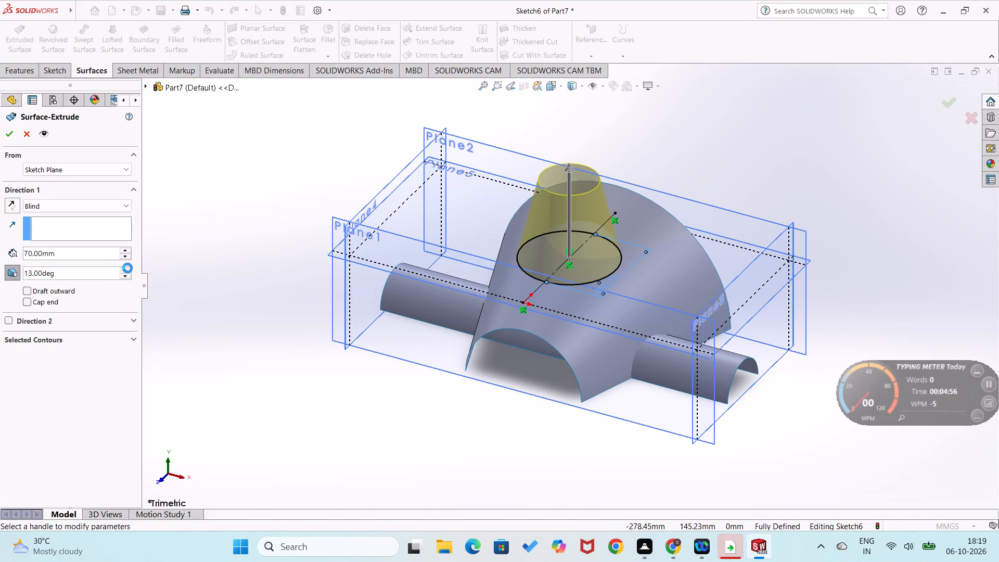
click(127, 268)
double_click(127, 268)
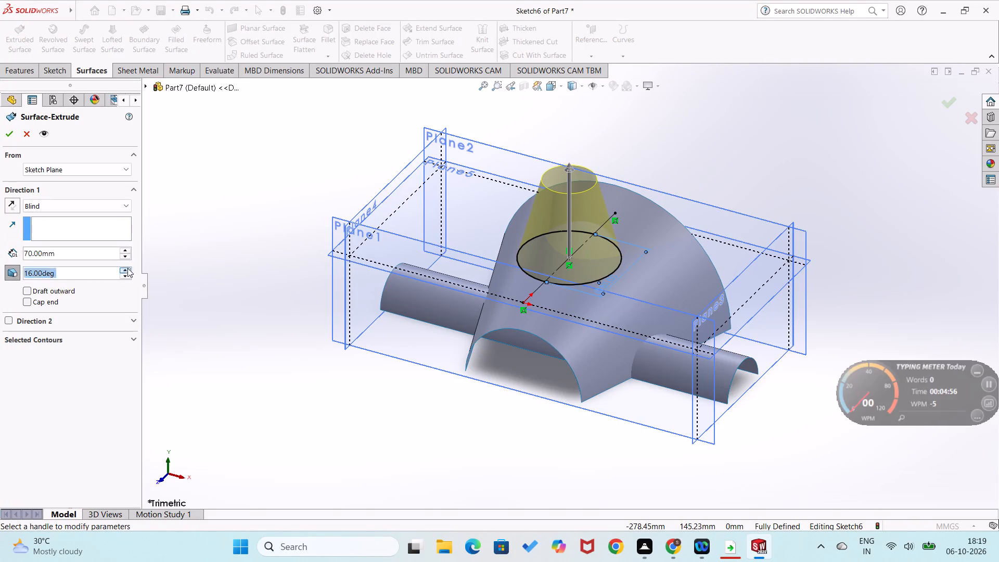
click(127, 268)
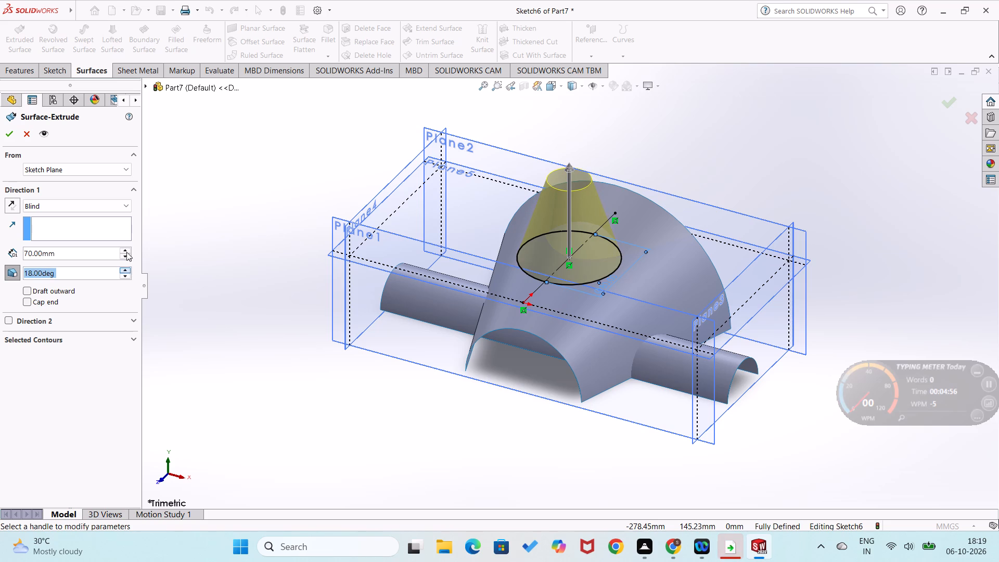
Reduce the depth of the tapered surface extrusion to 50 mm and complete the feature.
click(129, 253)
click(129, 253)
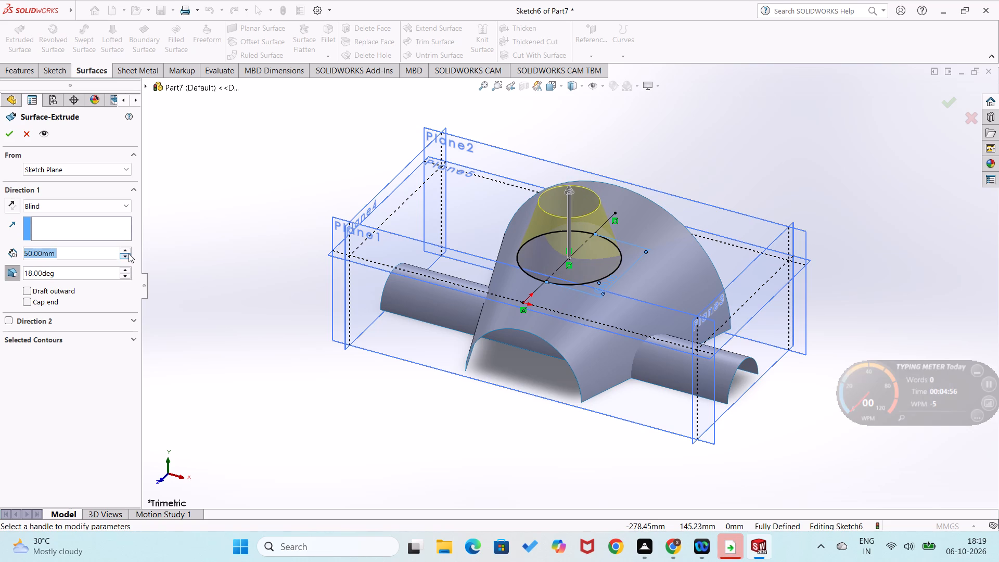
triple_click(127, 250)
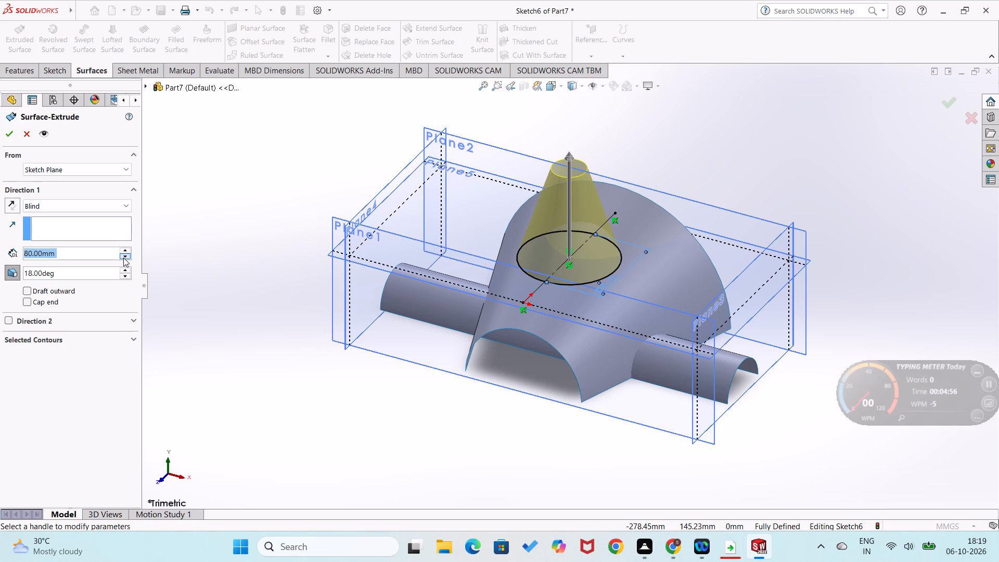
click(123, 258)
double_click(123, 258)
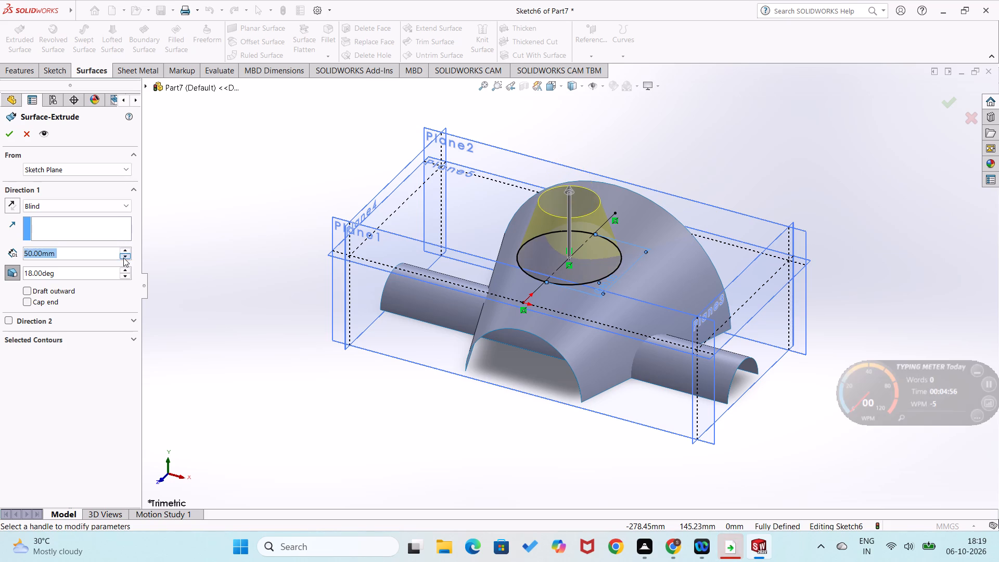
click(123, 258)
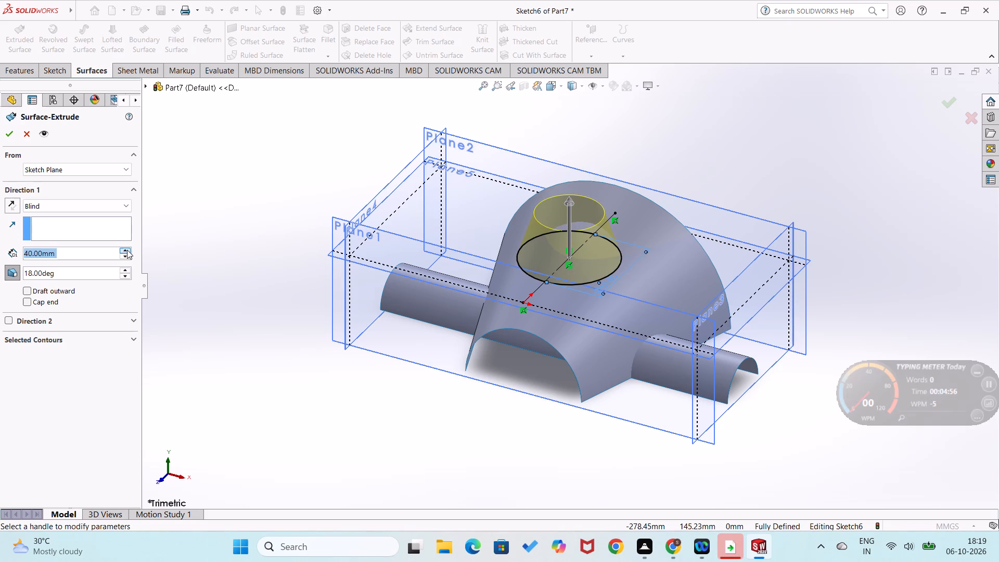
click(127, 249)
click(10, 134)
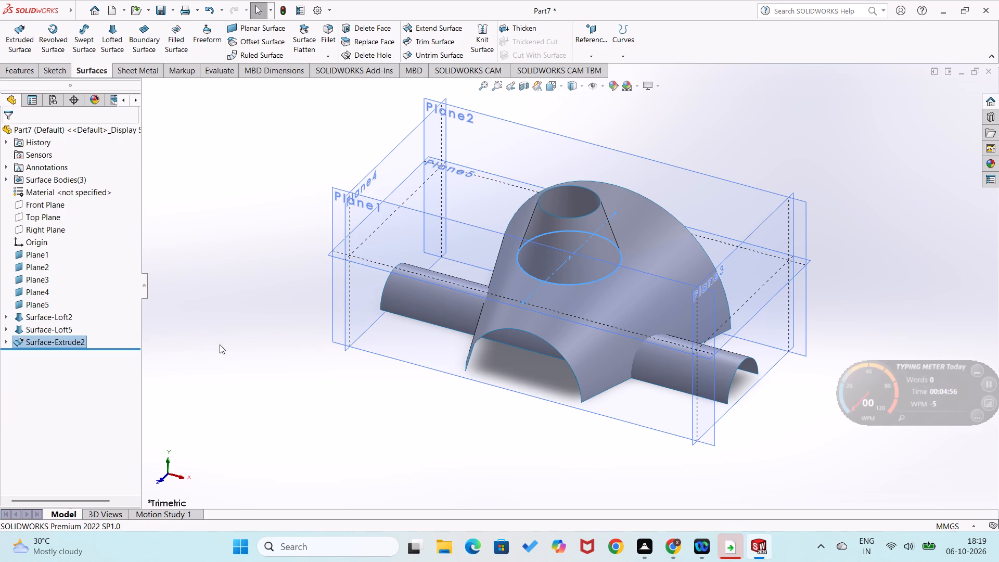
click(234, 348)
click(258, 363)
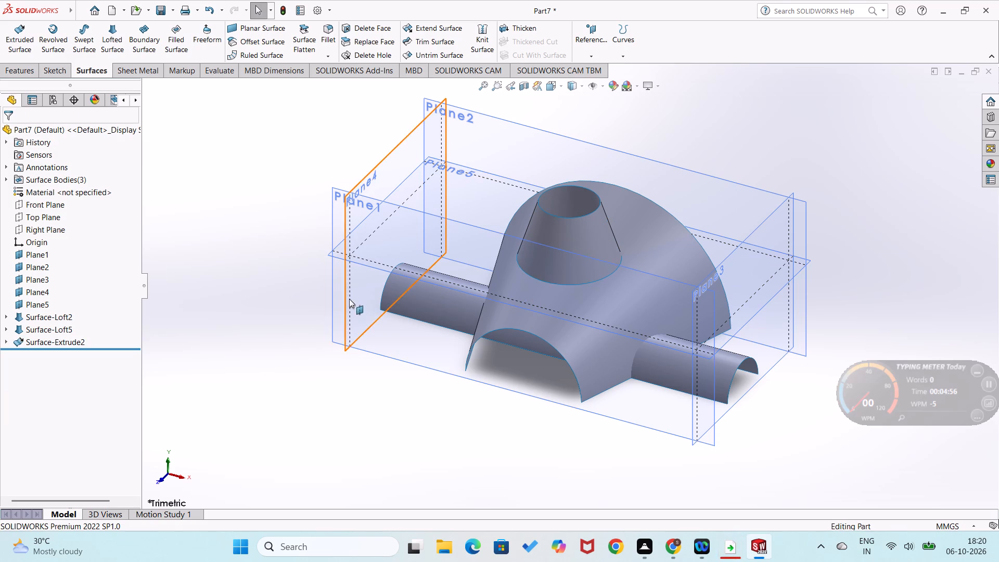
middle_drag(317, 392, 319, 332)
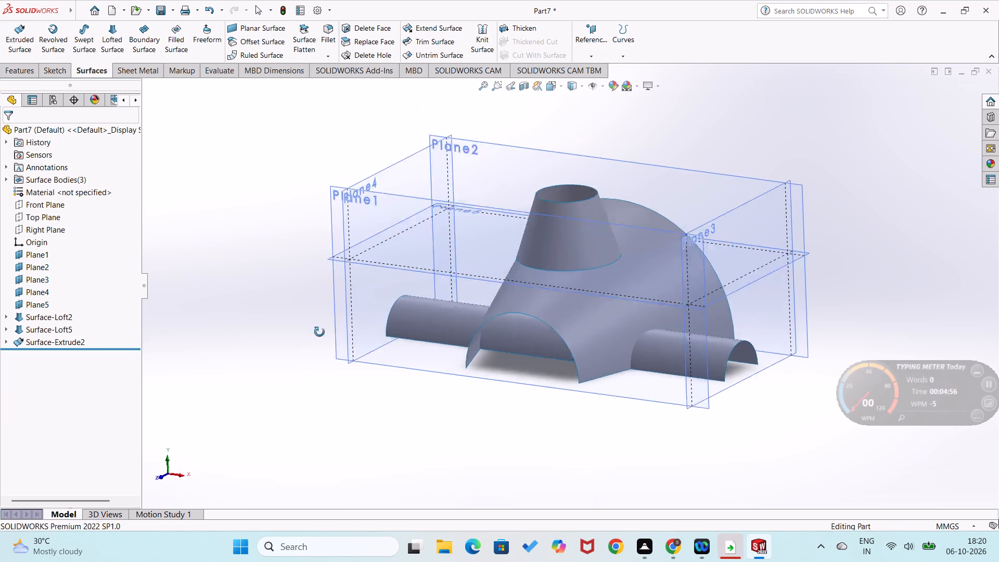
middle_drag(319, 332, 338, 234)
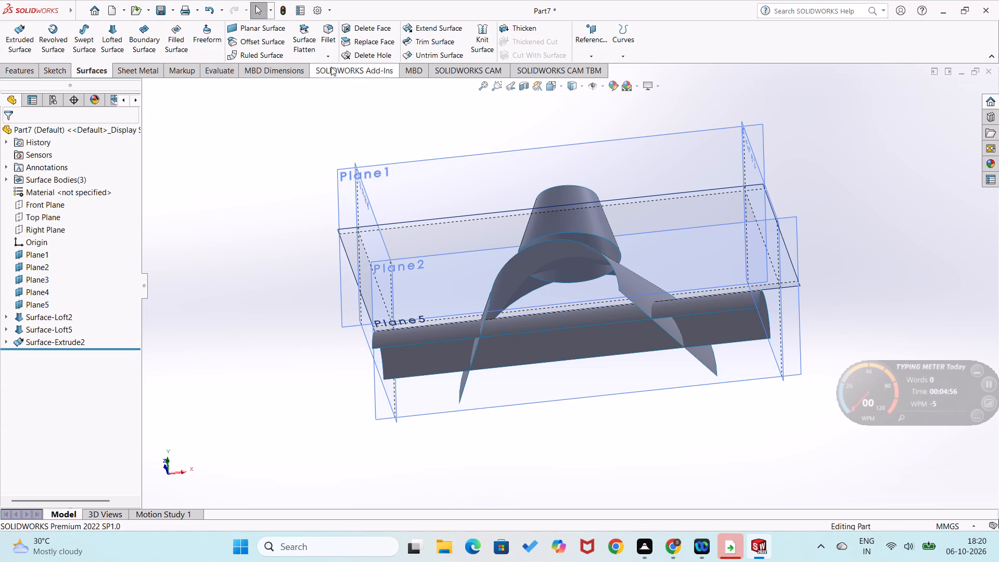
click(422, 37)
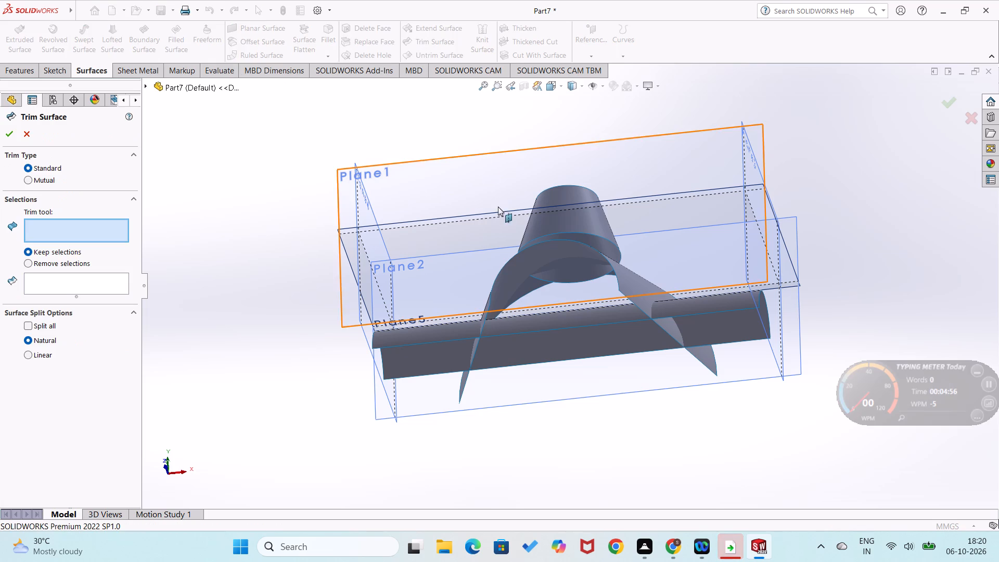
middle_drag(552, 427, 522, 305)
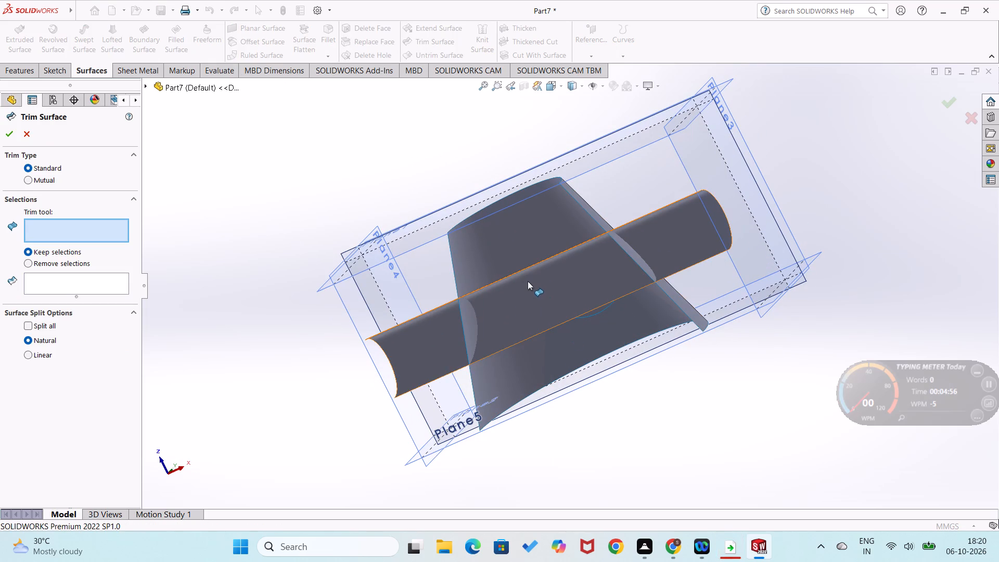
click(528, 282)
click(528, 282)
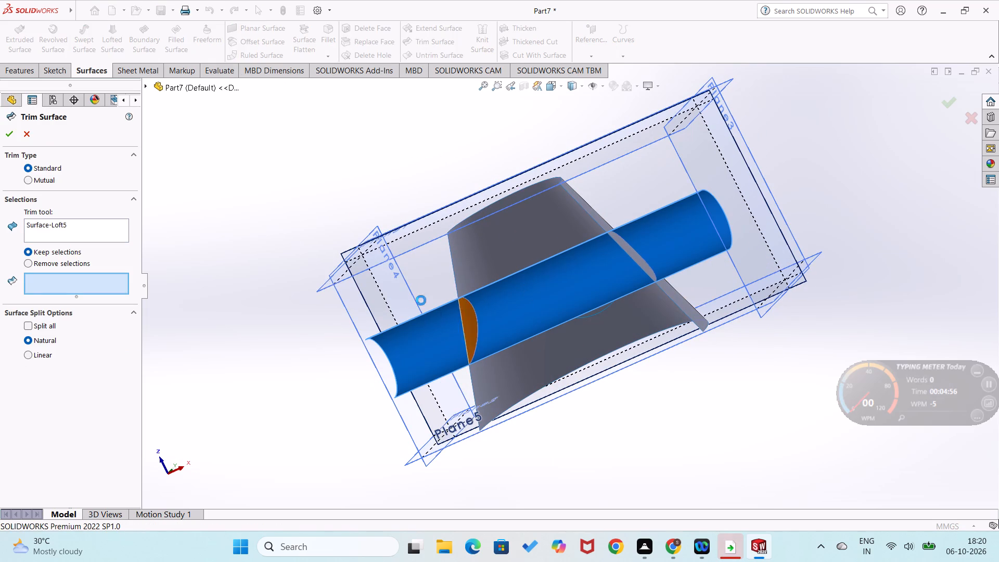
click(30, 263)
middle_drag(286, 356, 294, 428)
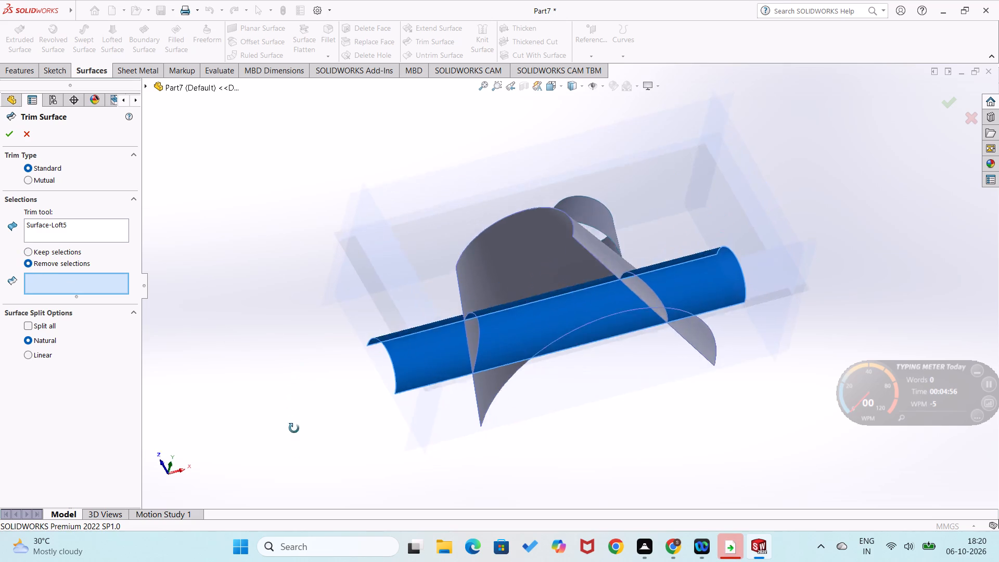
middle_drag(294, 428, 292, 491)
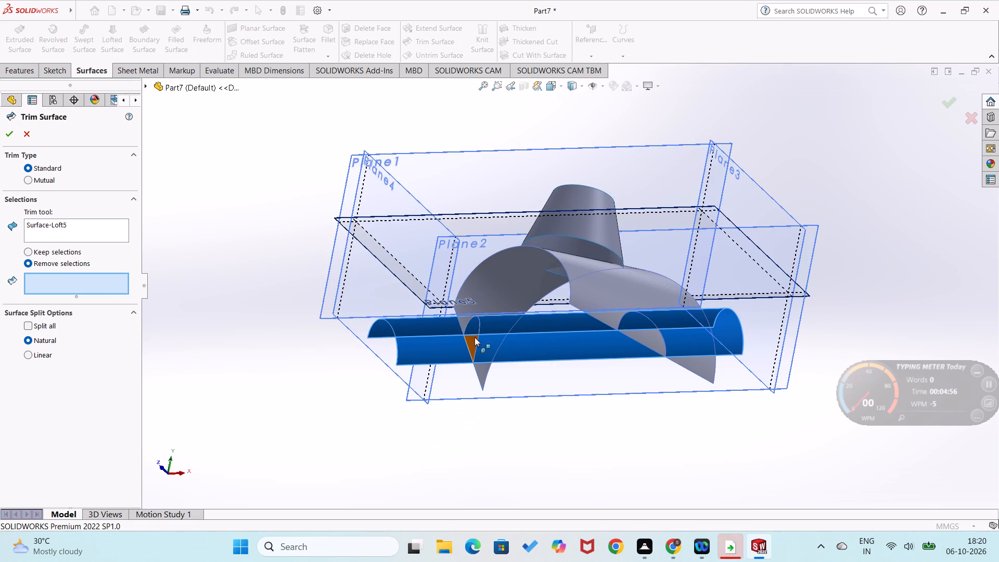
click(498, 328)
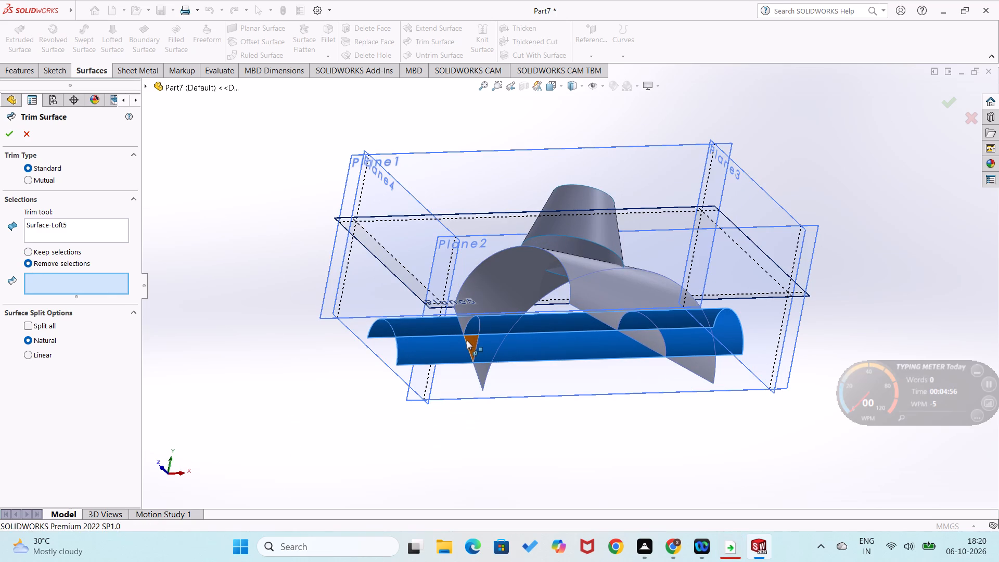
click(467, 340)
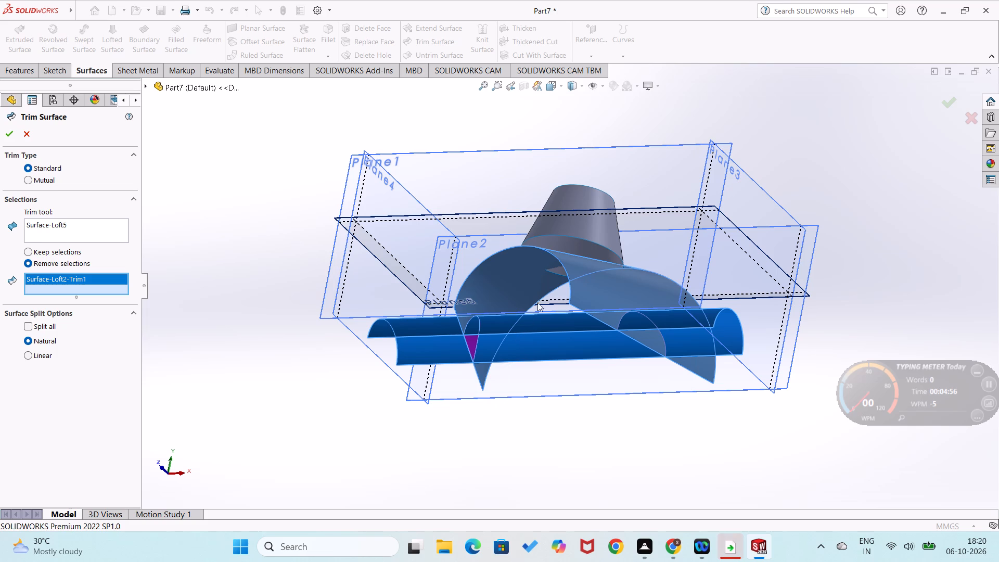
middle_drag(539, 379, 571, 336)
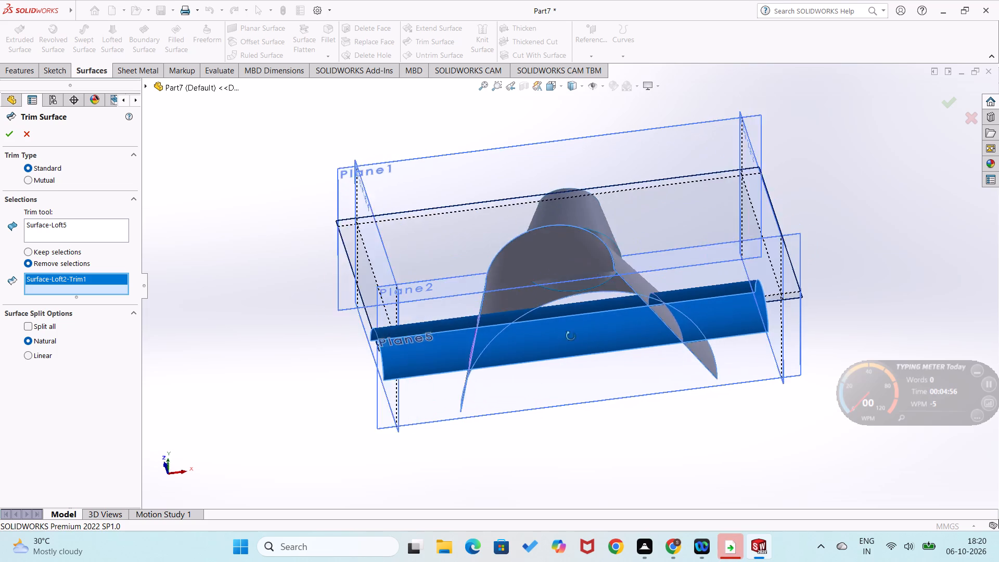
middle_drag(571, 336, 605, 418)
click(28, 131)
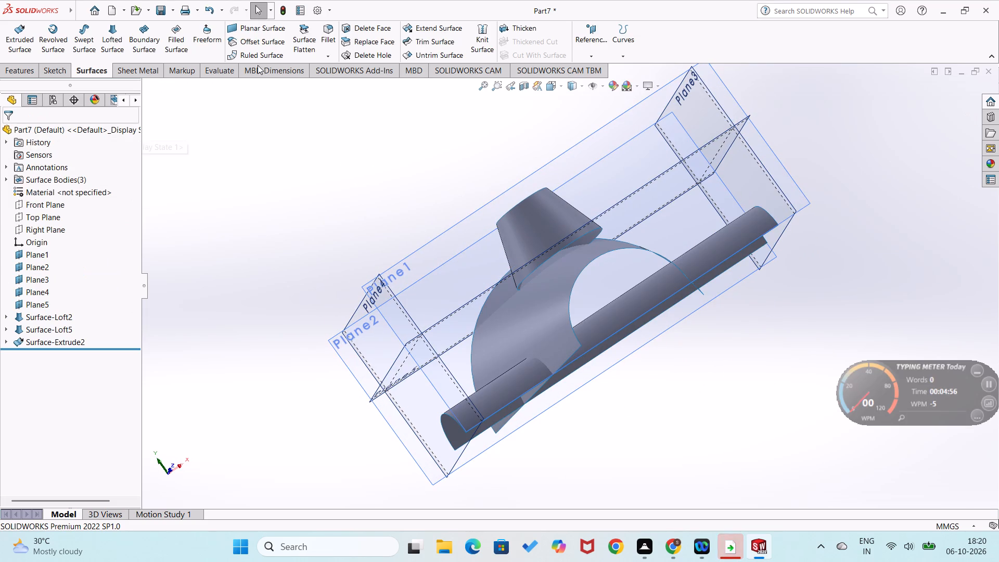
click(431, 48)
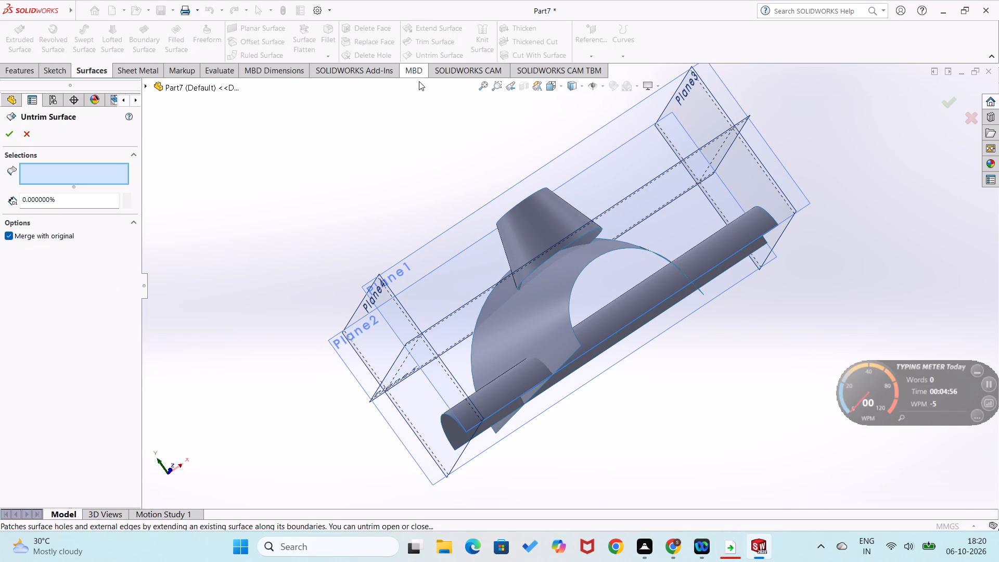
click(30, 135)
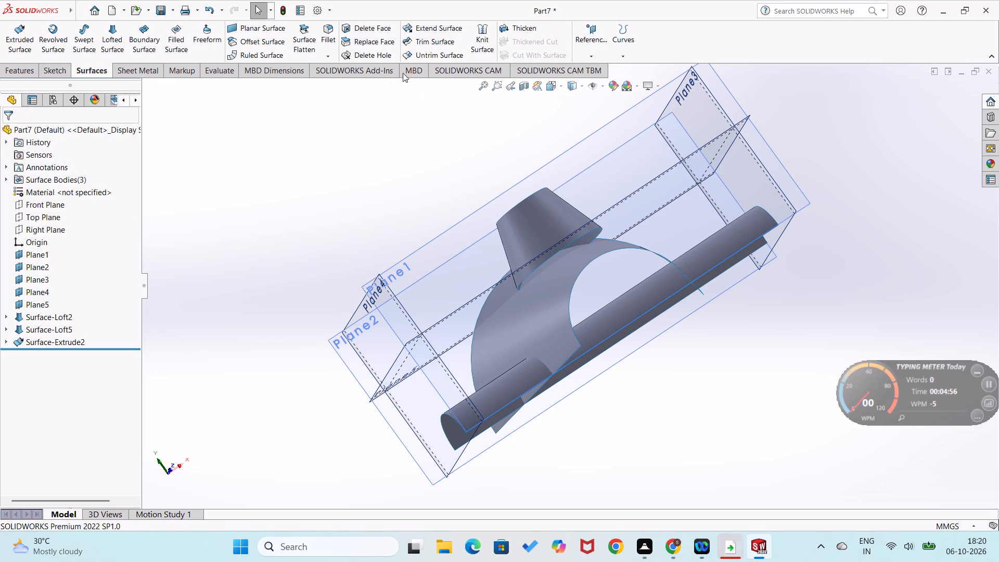
Trim the main lofted surface with the side tube, Surface-Loft5, as trim tool, removing the two wall pieces inside the tube.
click(440, 45)
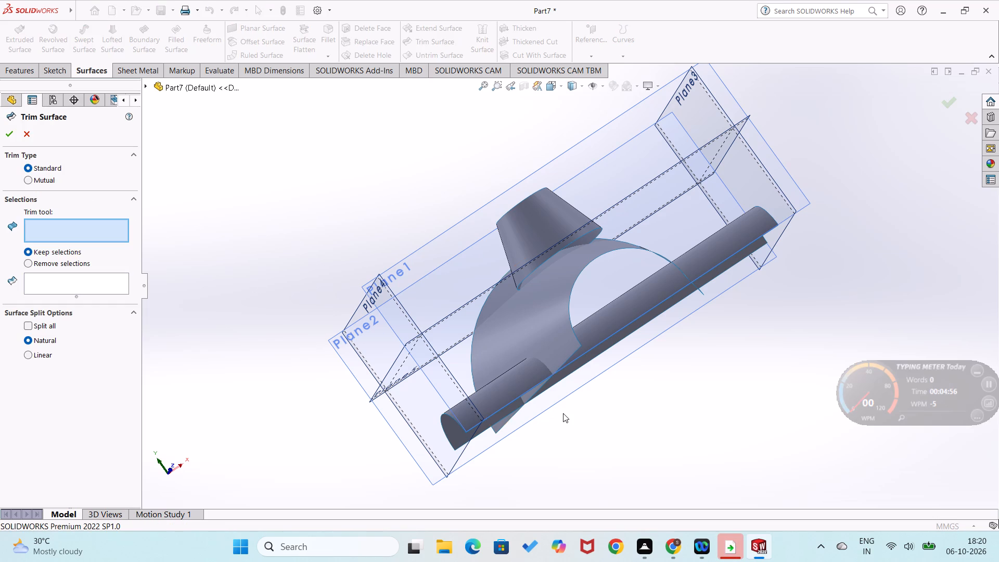
scroll(563, 413, up, 2)
middle_drag(539, 379, 481, 428)
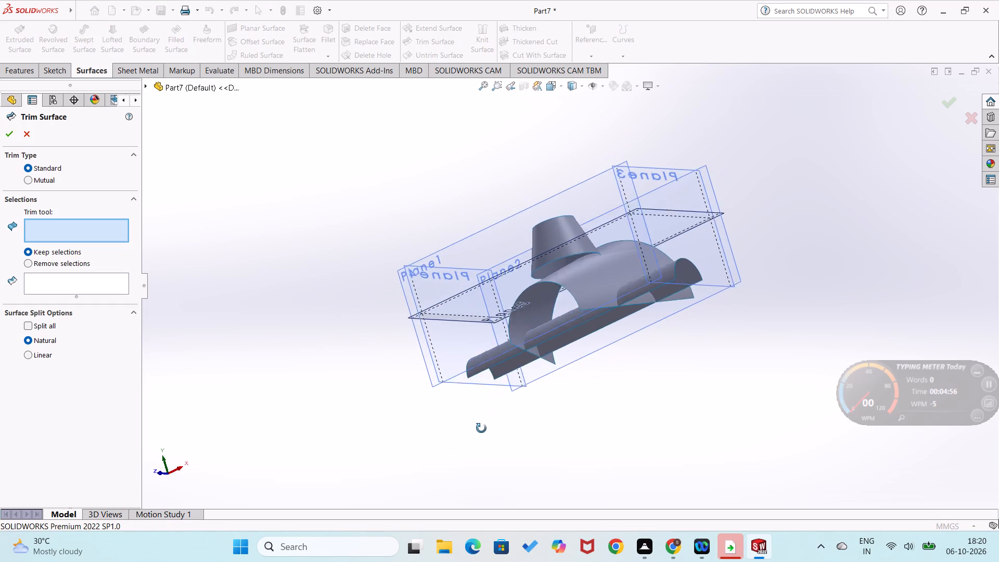
middle_drag(481, 428, 465, 345)
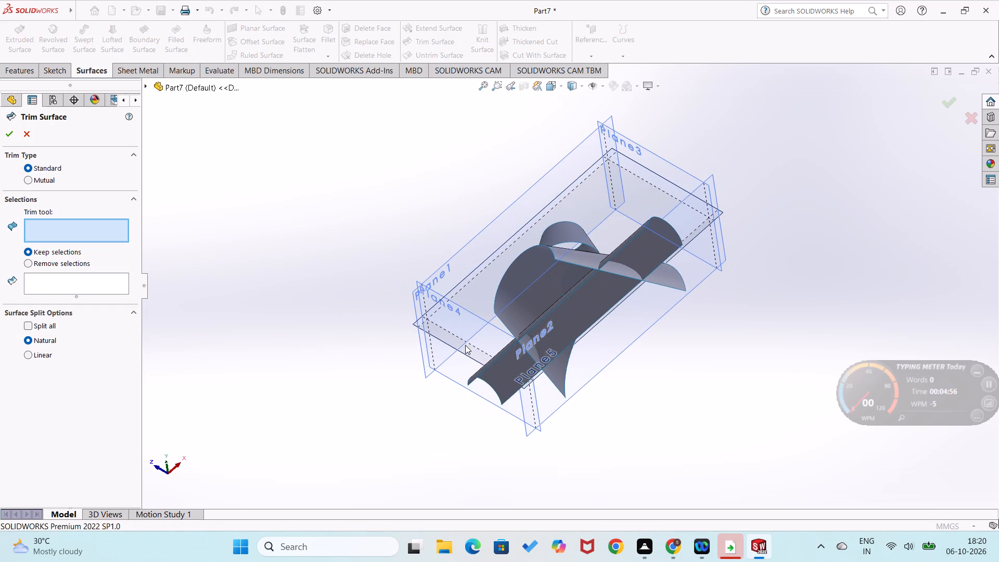
click(27, 264)
scroll(578, 386, down, 1)
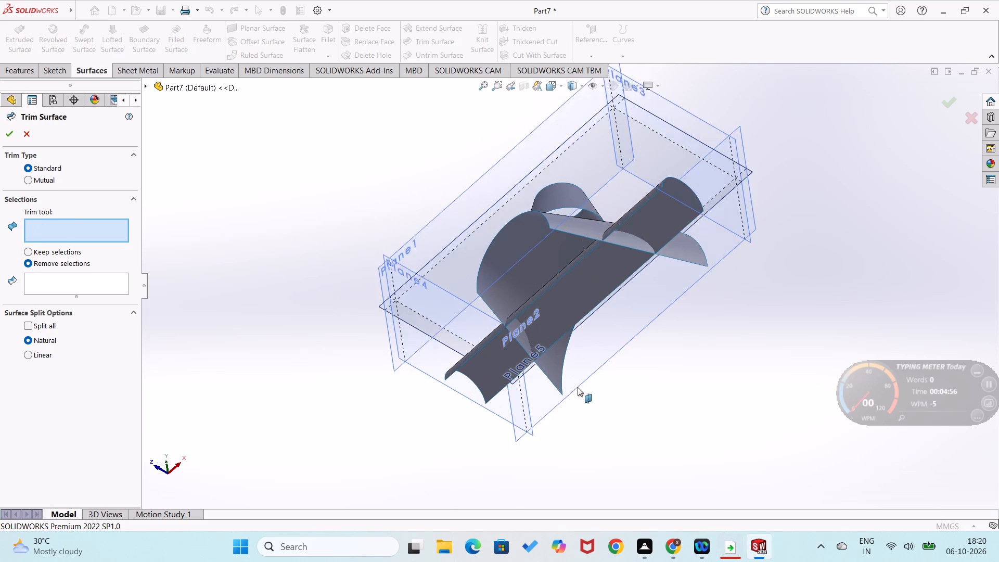
scroll(578, 387, down, 2)
scroll(562, 341, down, 2)
middle_drag(560, 364, 586, 419)
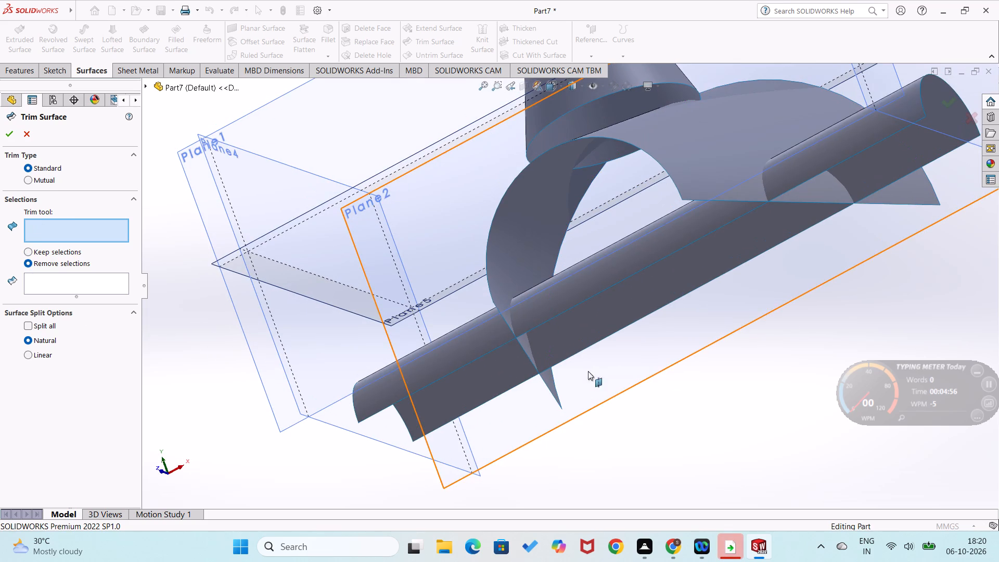
click(571, 333)
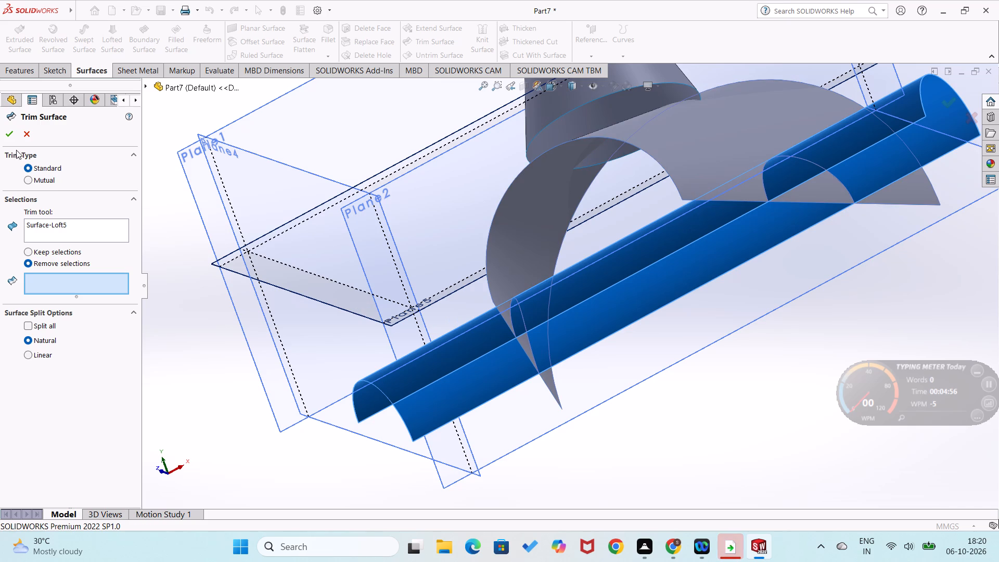
click(8, 136)
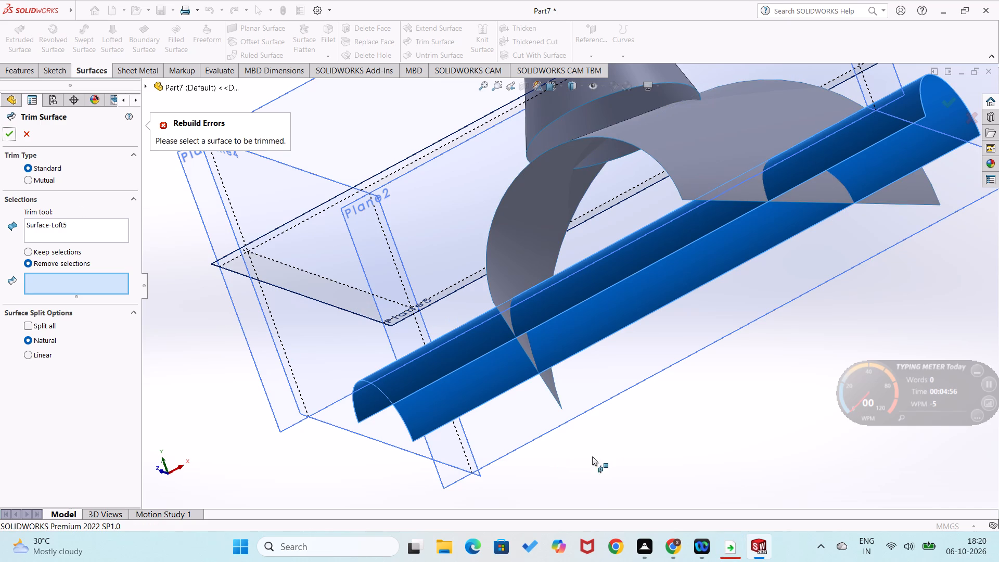
click(523, 346)
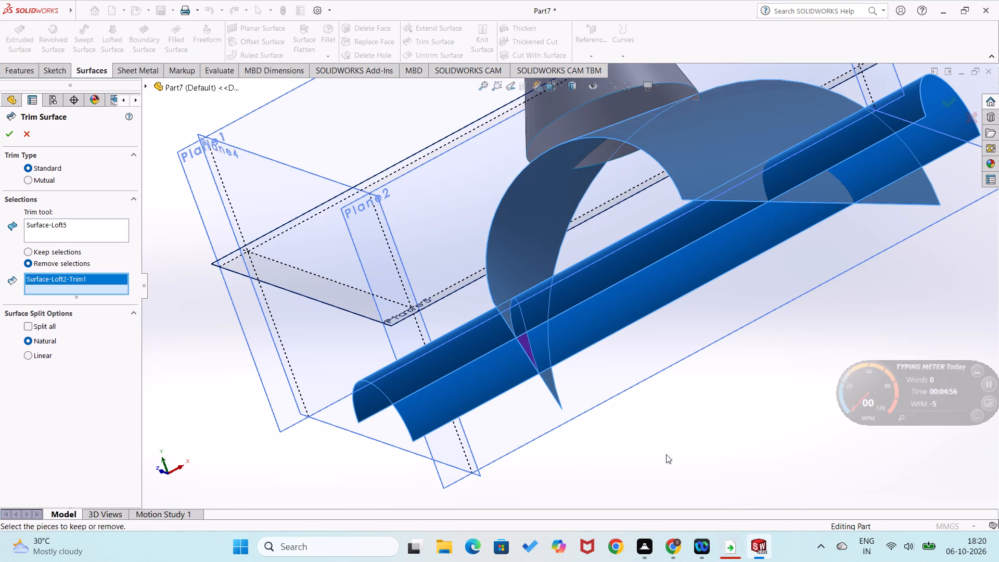
middle_drag(669, 458, 612, 467)
scroll(669, 458, down, 1)
middle_drag(602, 467, 707, 395)
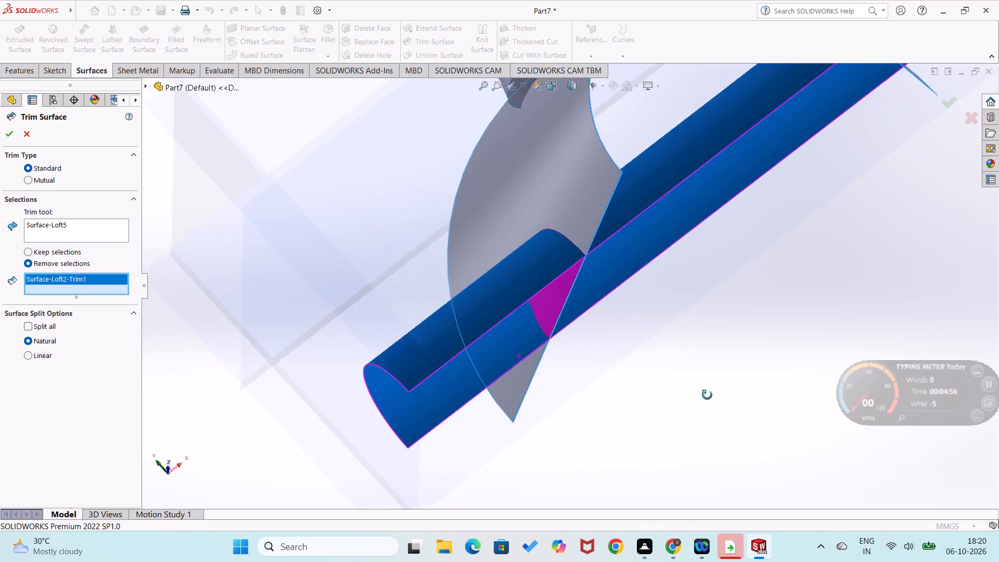
middle_drag(707, 395, 731, 380)
scroll(739, 377, up, 2)
middle_drag(741, 366, 723, 299)
scroll(740, 365, up, 1)
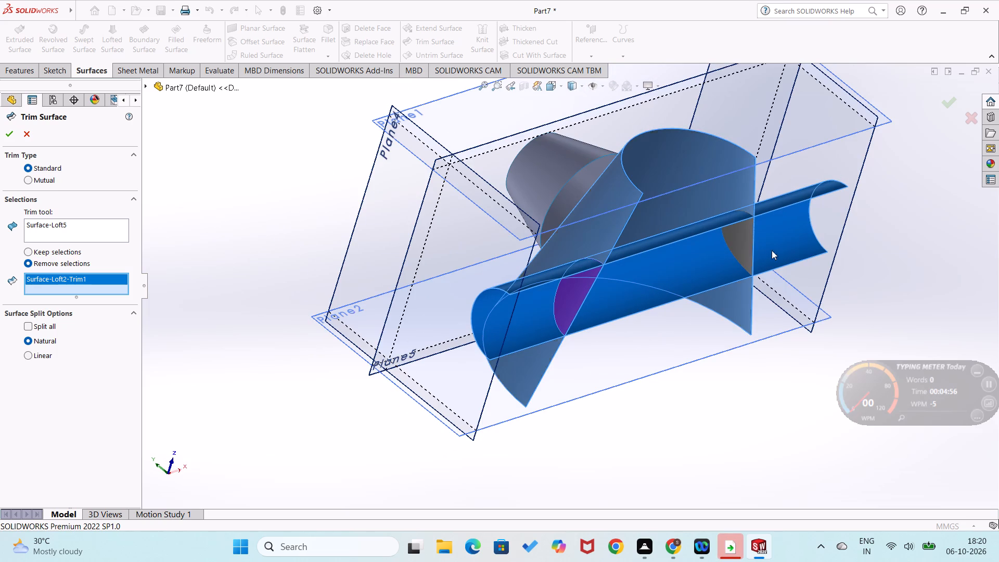
click(732, 234)
middle_drag(687, 418, 616, 401)
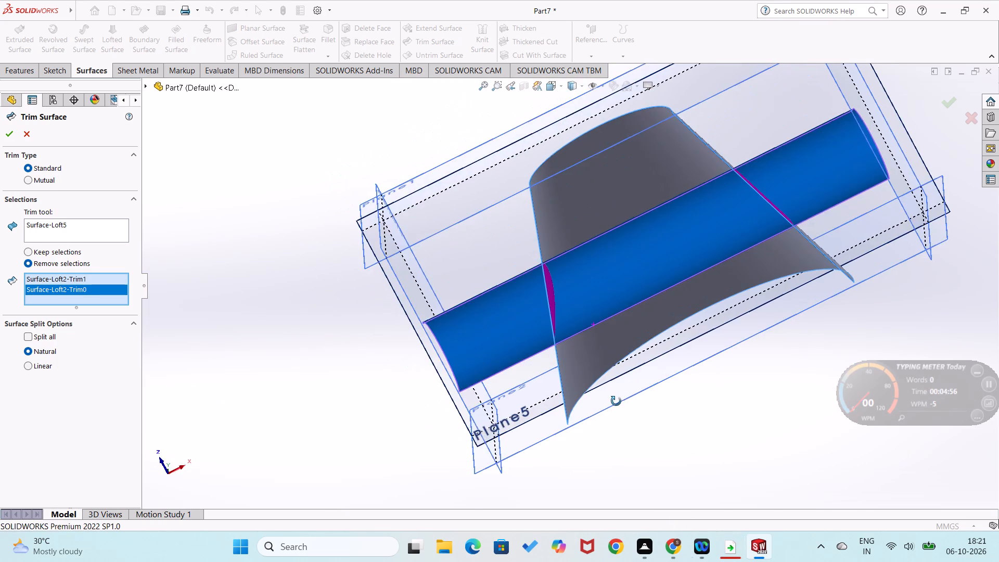
middle_drag(616, 401, 624, 469)
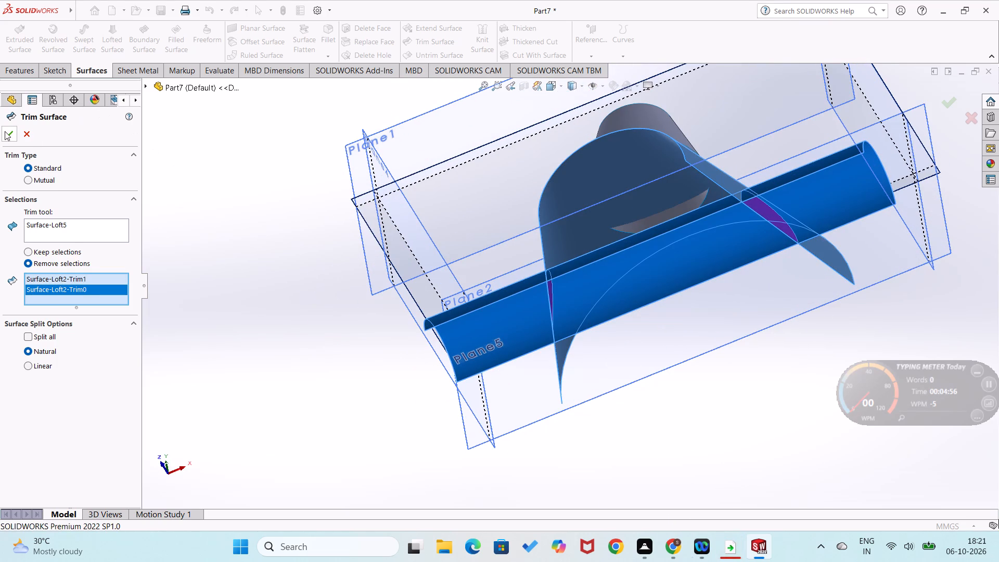
click(5, 131)
Trim the side tube with the trimmed main loft as trim tool, removing the tube's middle section inside the loft.
middle_drag(314, 344, 310, 342)
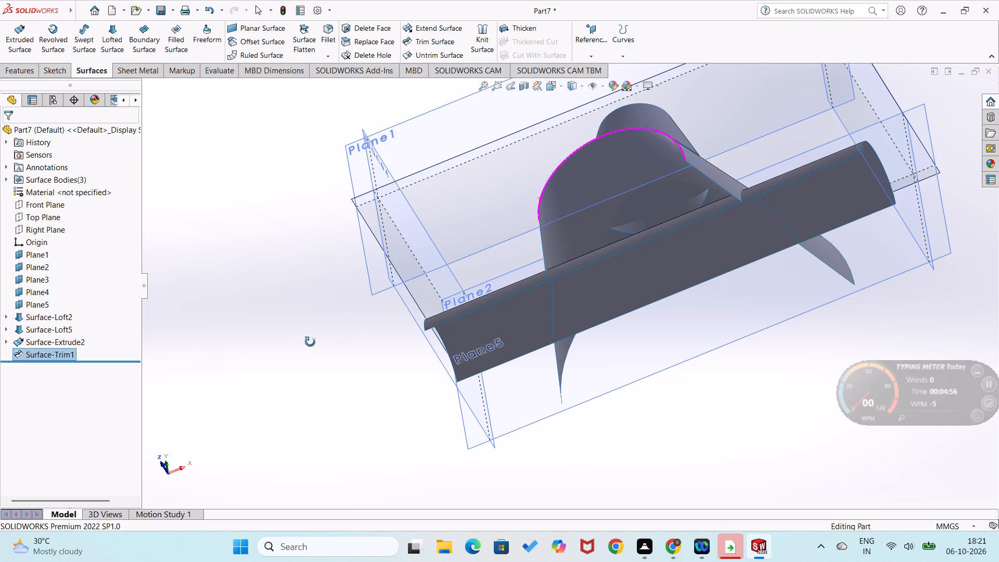
middle_drag(310, 342, 308, 456)
click(428, 43)
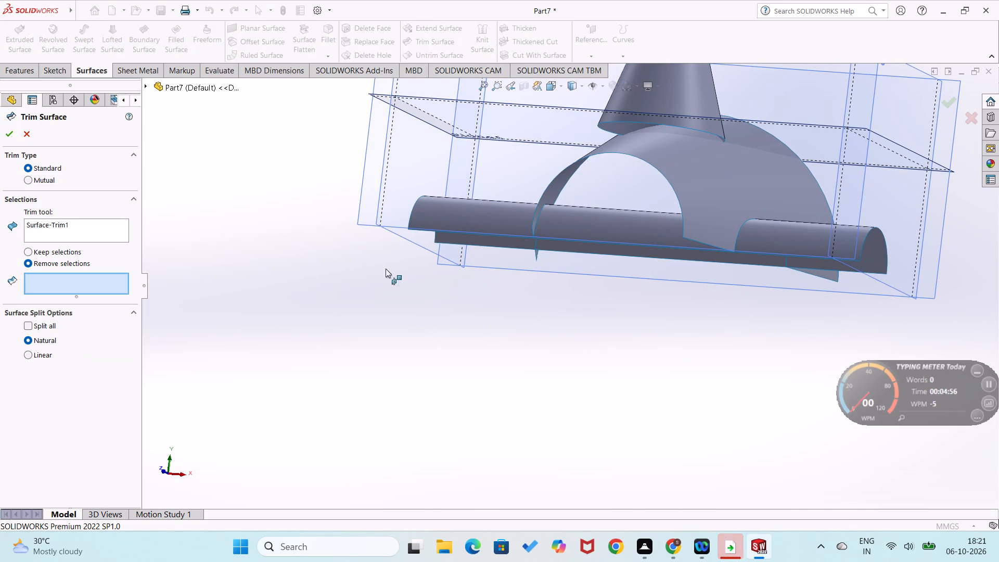
click(576, 233)
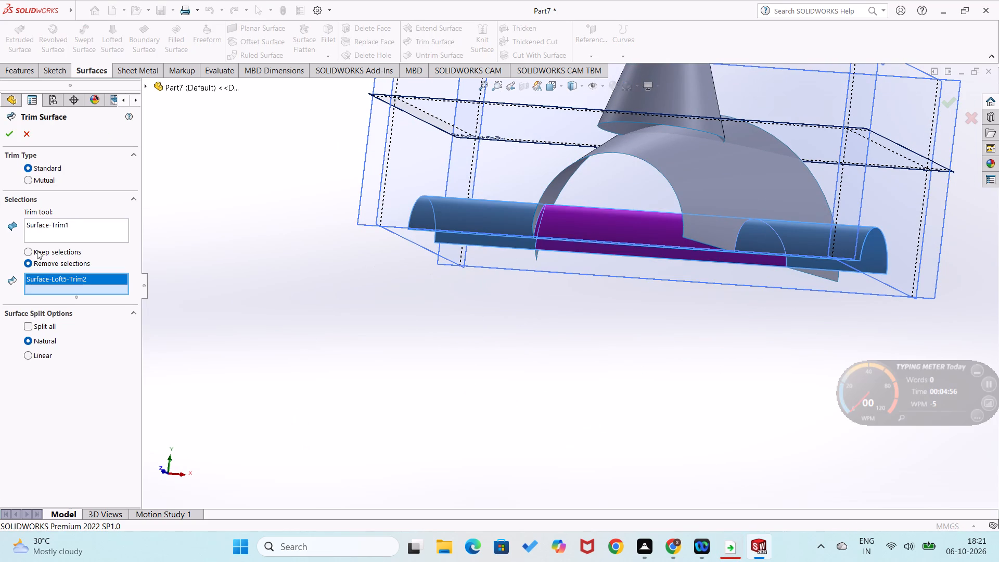
click(8, 138)
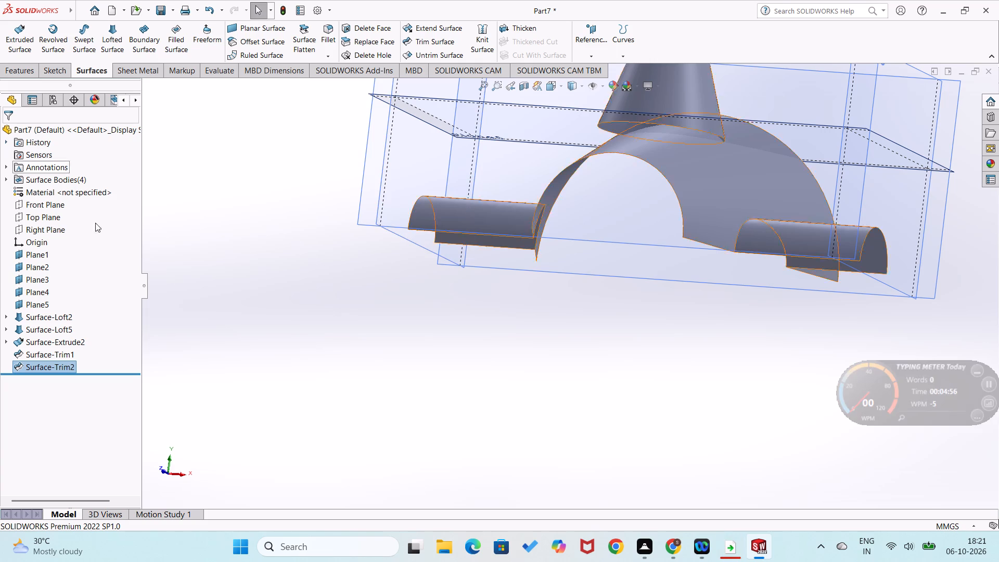
Start a new sketch on Plane4, at the open outer end of the side tube.
click(319, 337)
middle_drag(412, 349, 460, 426)
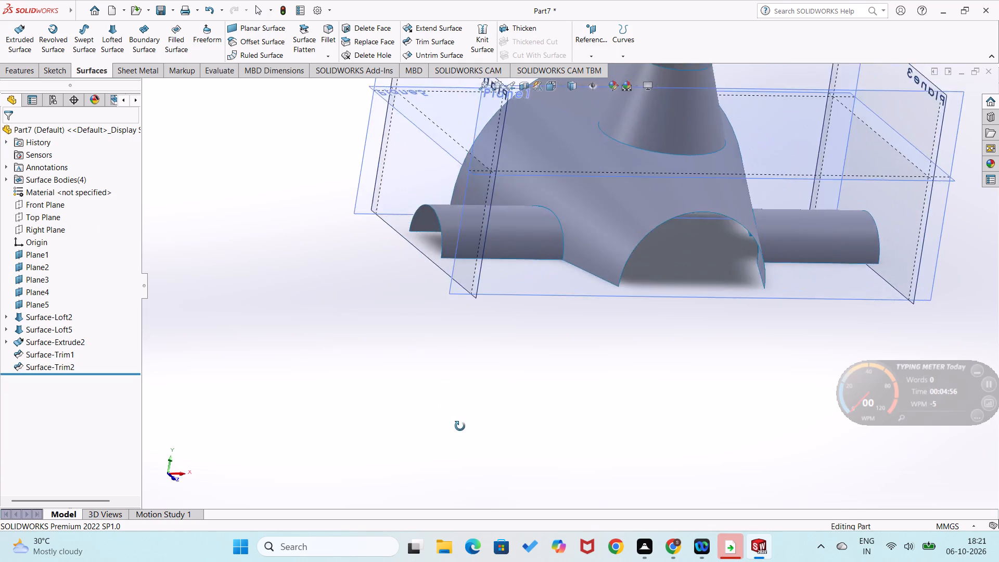
middle_drag(460, 426, 479, 437)
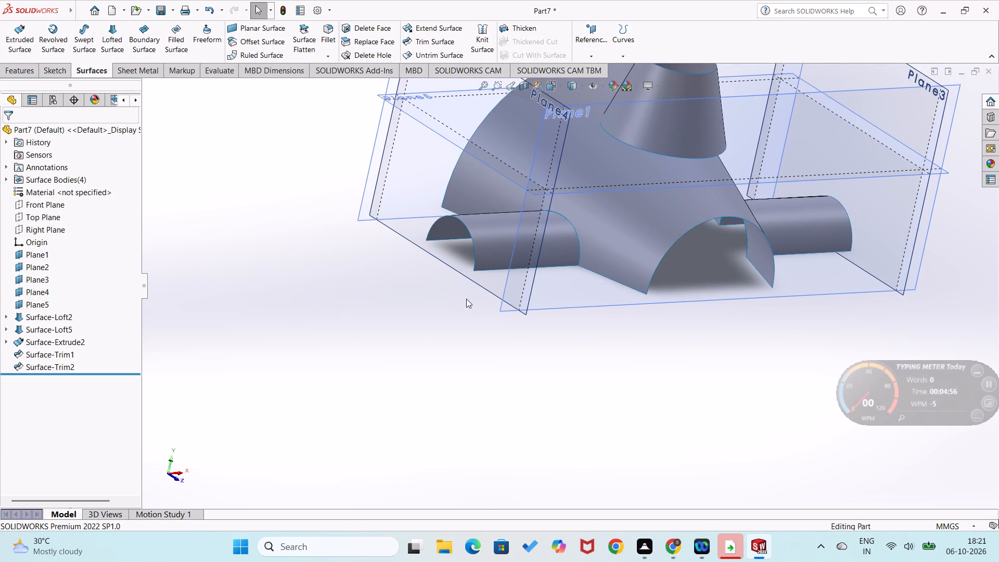
right_click(473, 254)
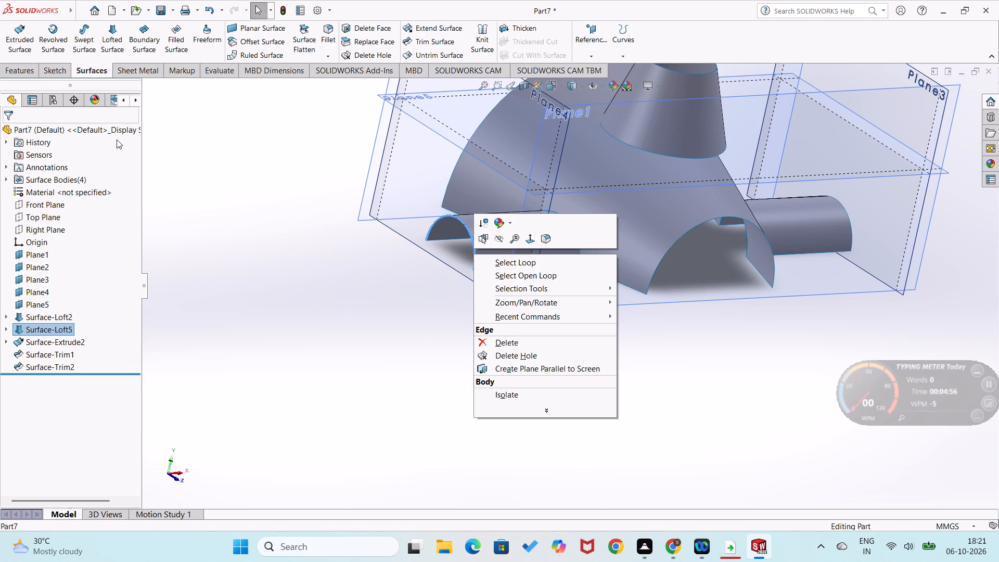
click(387, 346)
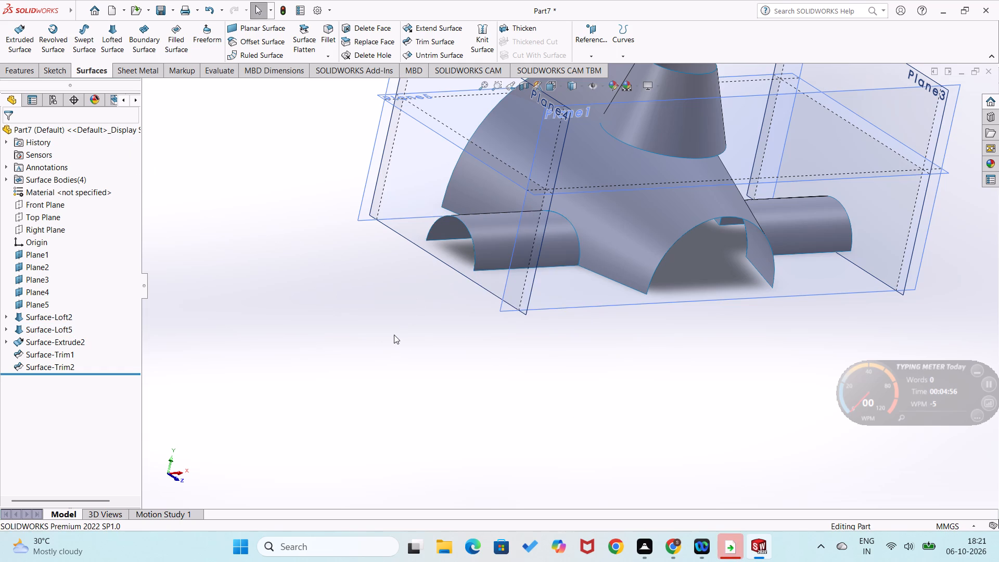
right_click(444, 263)
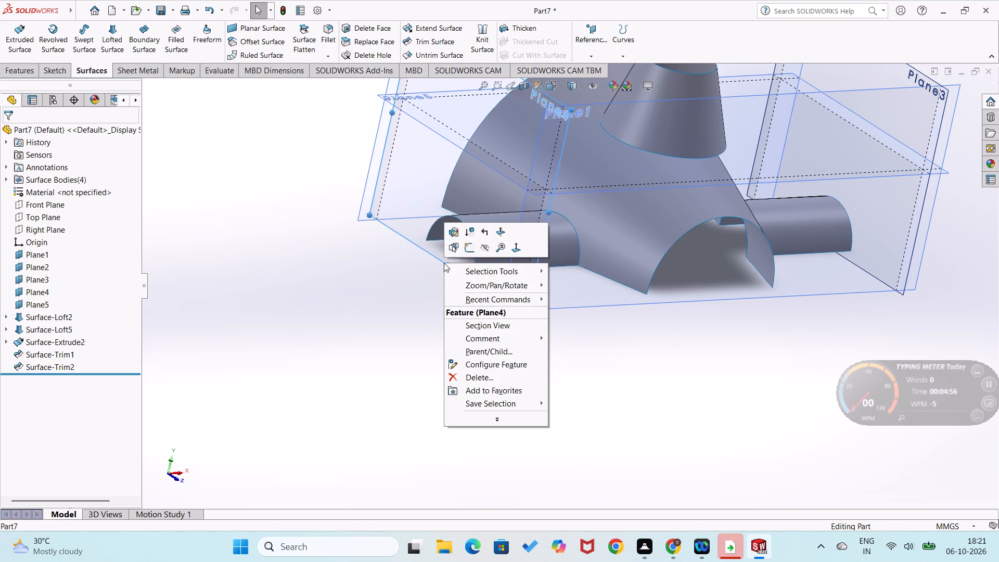
click(468, 250)
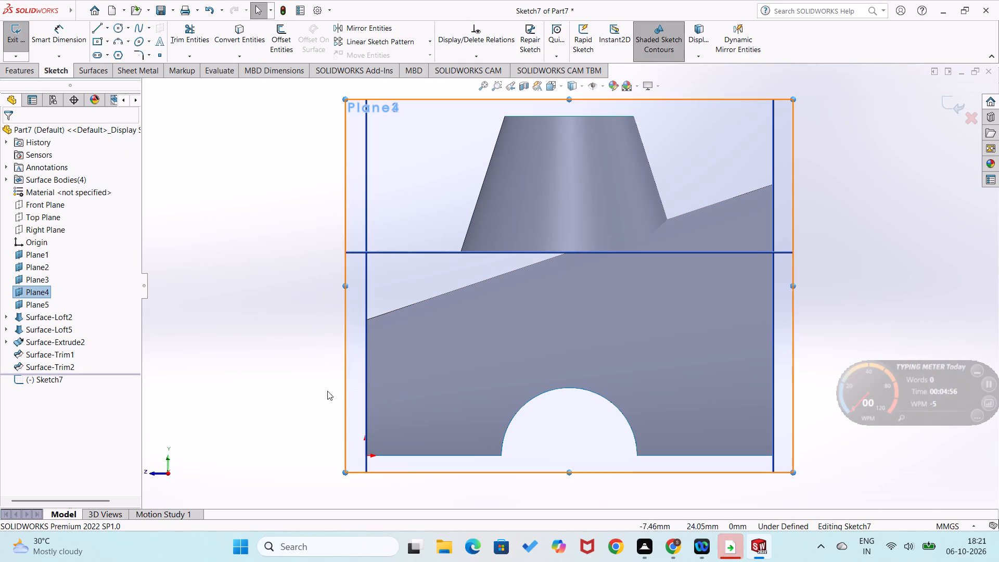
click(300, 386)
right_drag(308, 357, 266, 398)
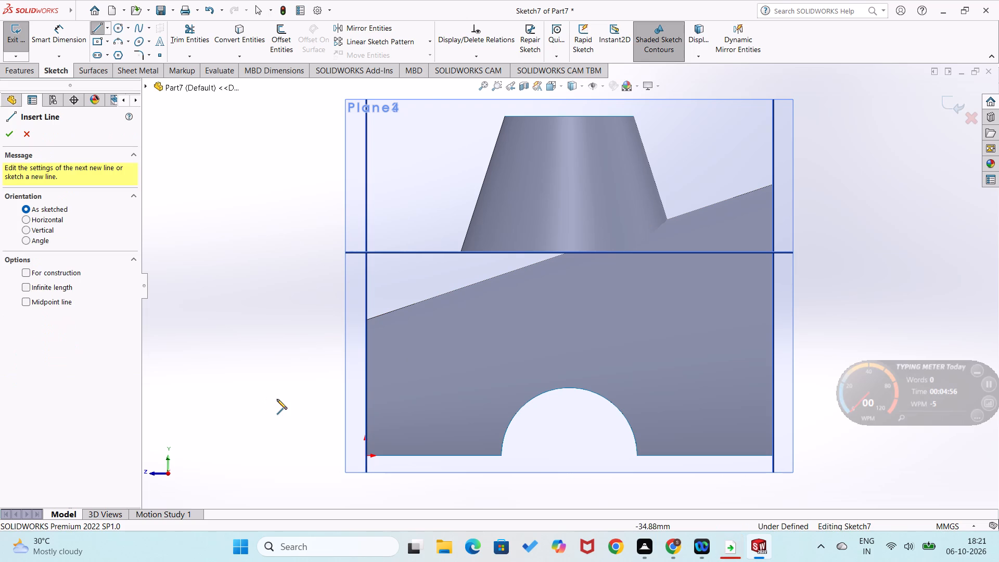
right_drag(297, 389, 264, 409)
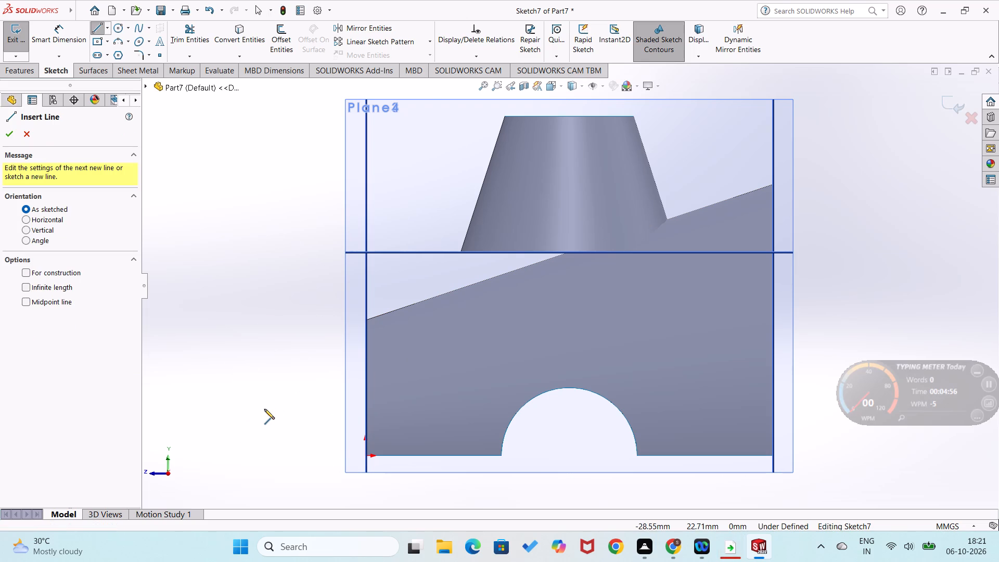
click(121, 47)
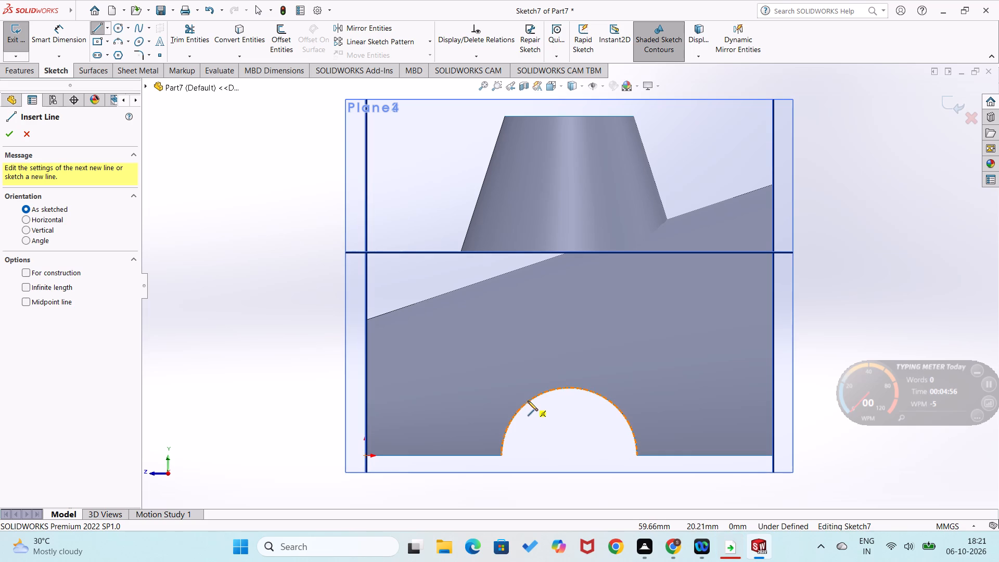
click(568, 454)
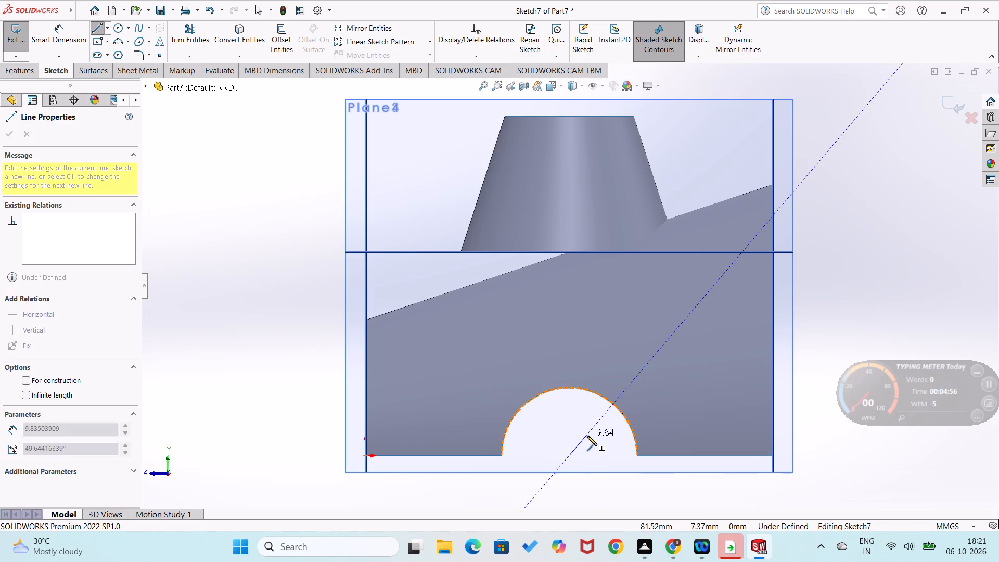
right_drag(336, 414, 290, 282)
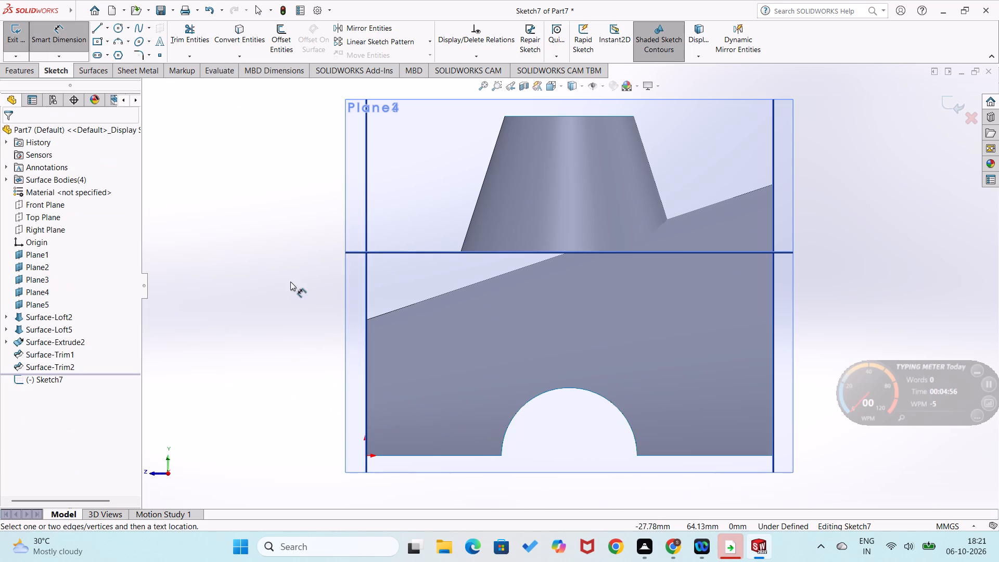
Draw a three-point arc of about 25 mm radius along the side tube's semicircular opening, joining its two lower corners.
click(119, 43)
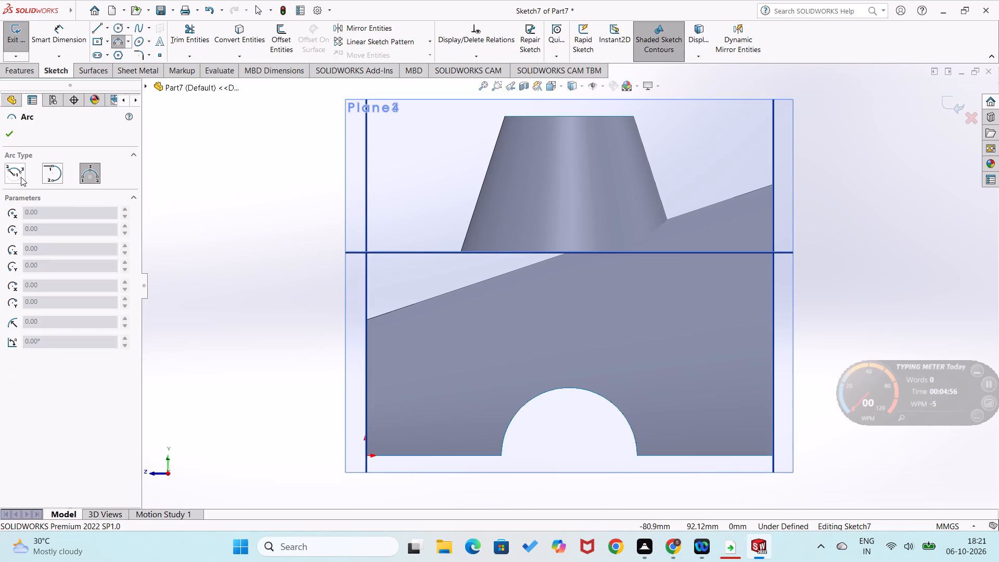
click(19, 178)
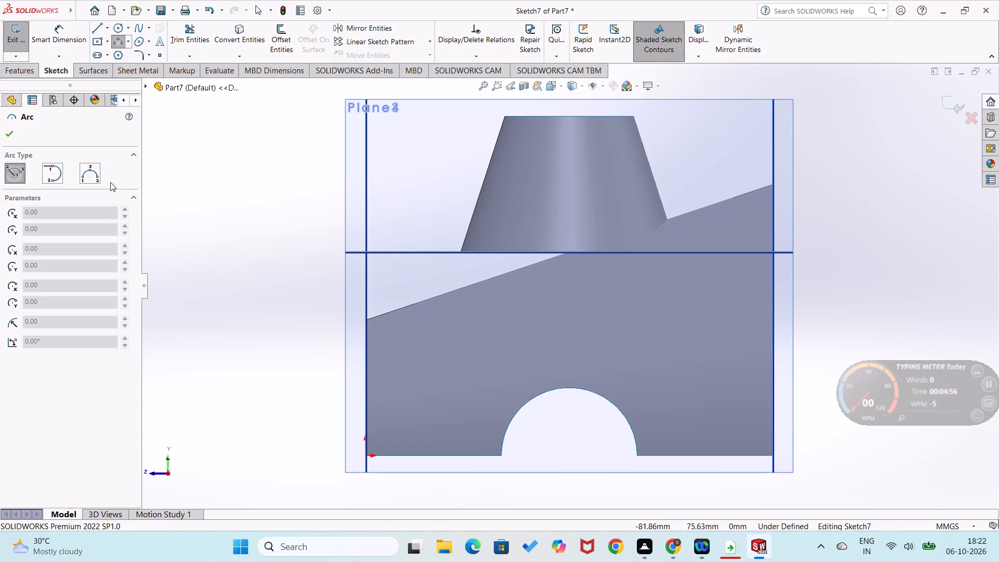
click(83, 172)
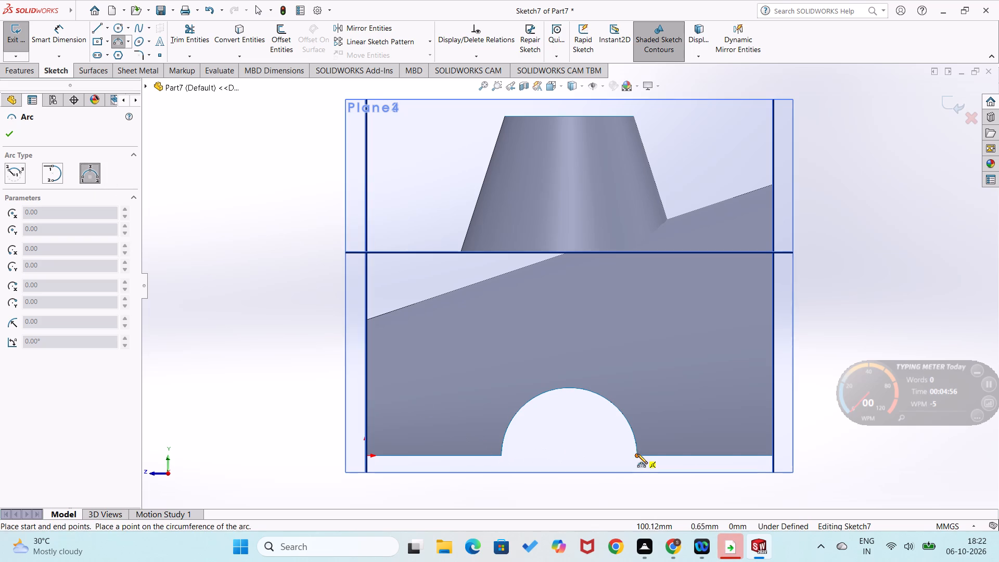
click(637, 454)
click(501, 454)
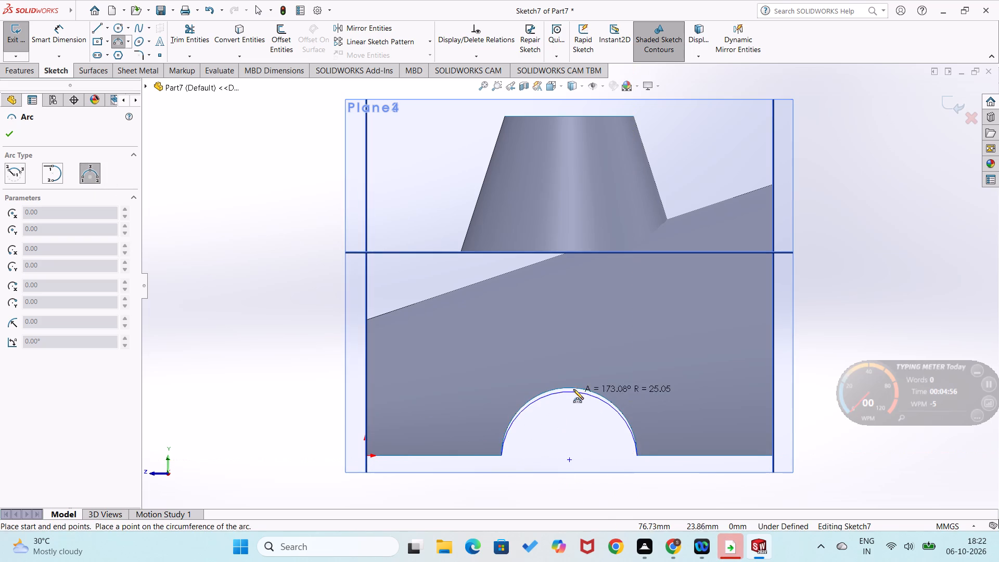
click(568, 387)
Dimension the arc's radius.
right_drag(558, 446, 552, 394)
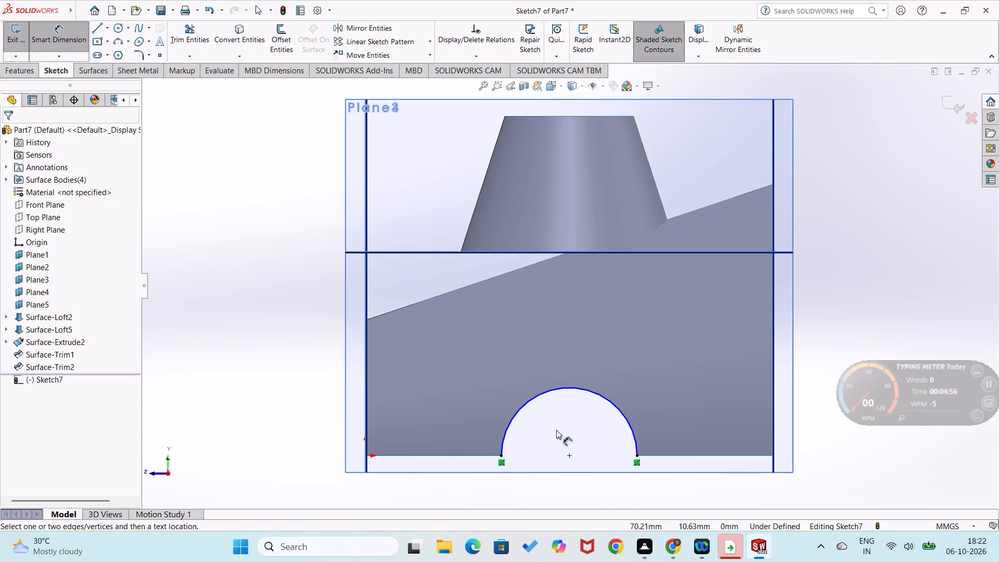
click(541, 393)
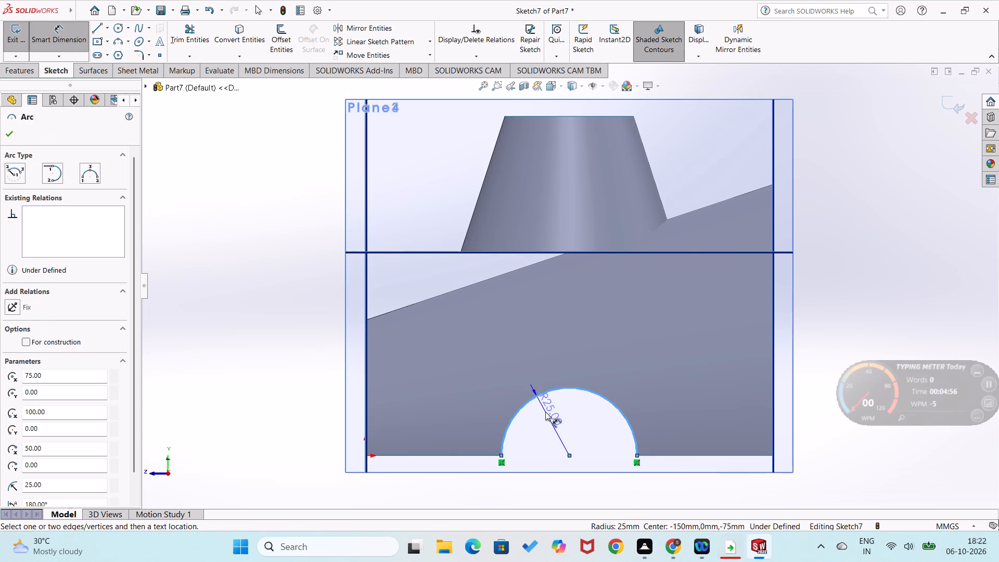
click(548, 417)
click(503, 399)
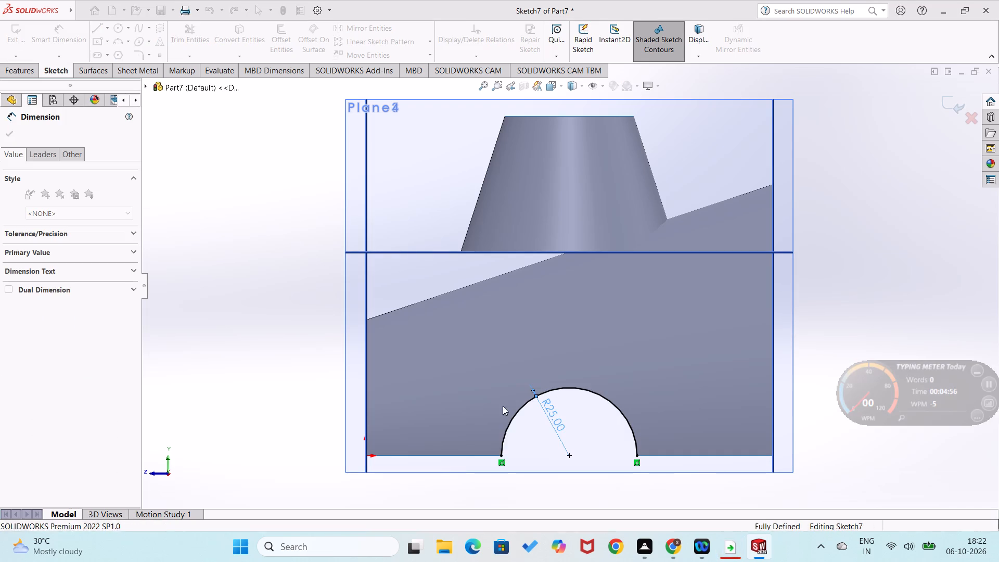
Close the semicircular profile with a horizontal line about 50 mm long between the arc's endpoints.
right_drag(266, 371, 211, 402)
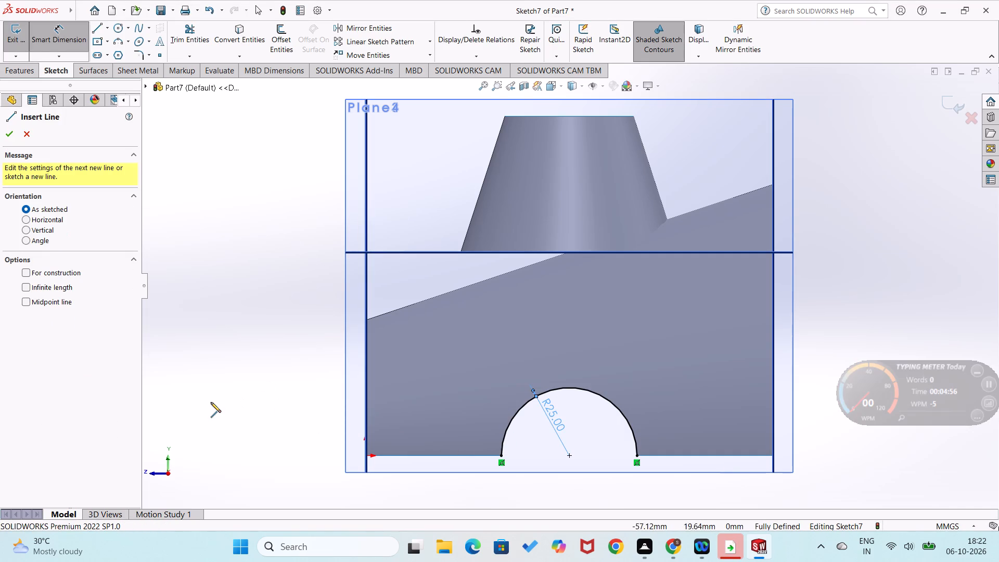
click(501, 455)
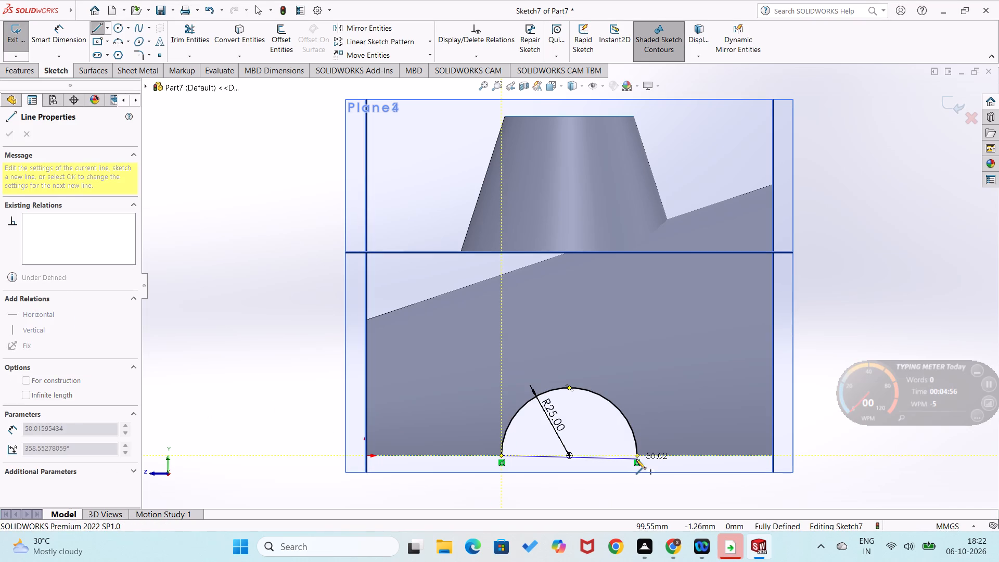
click(638, 456)
right_drag(799, 478, 808, 375)
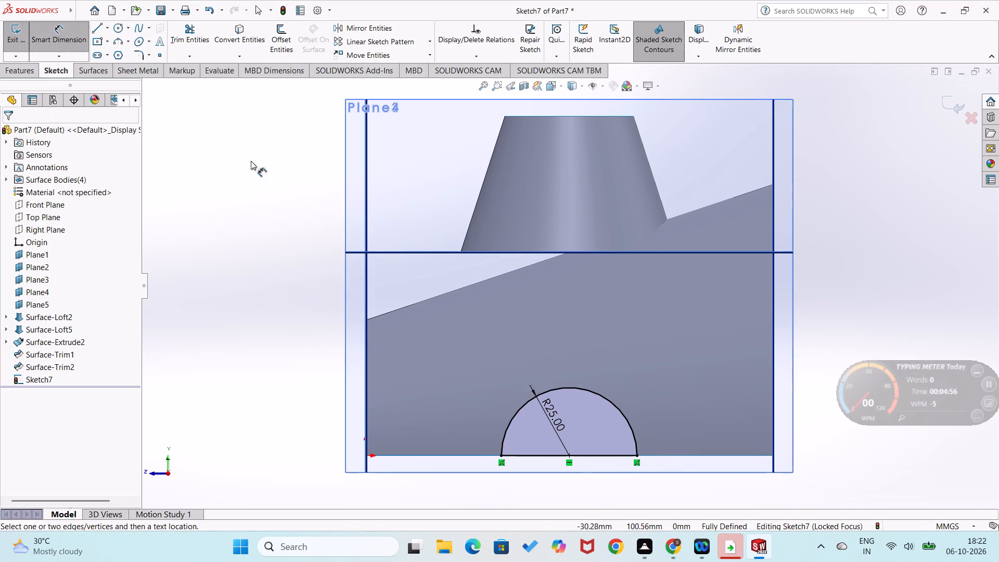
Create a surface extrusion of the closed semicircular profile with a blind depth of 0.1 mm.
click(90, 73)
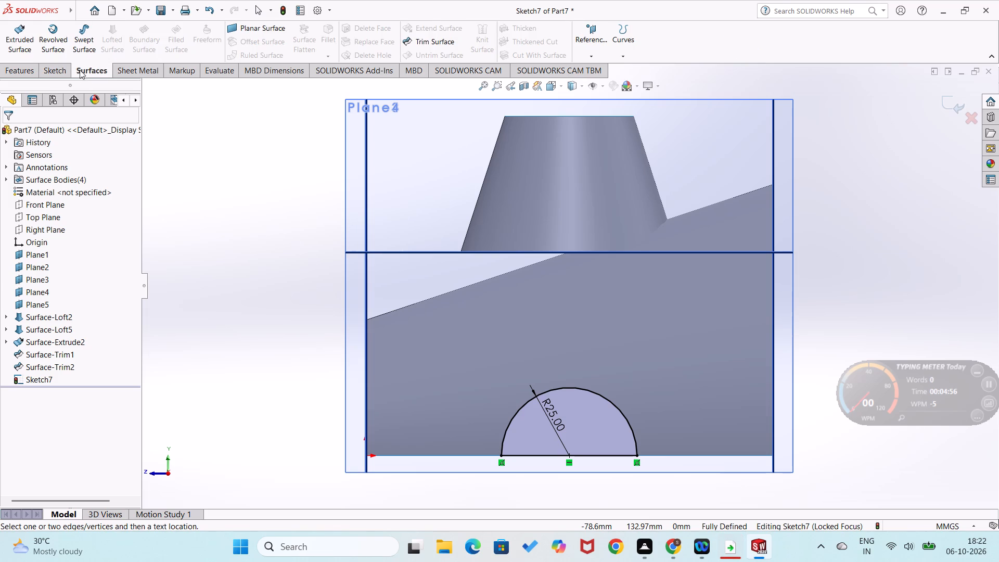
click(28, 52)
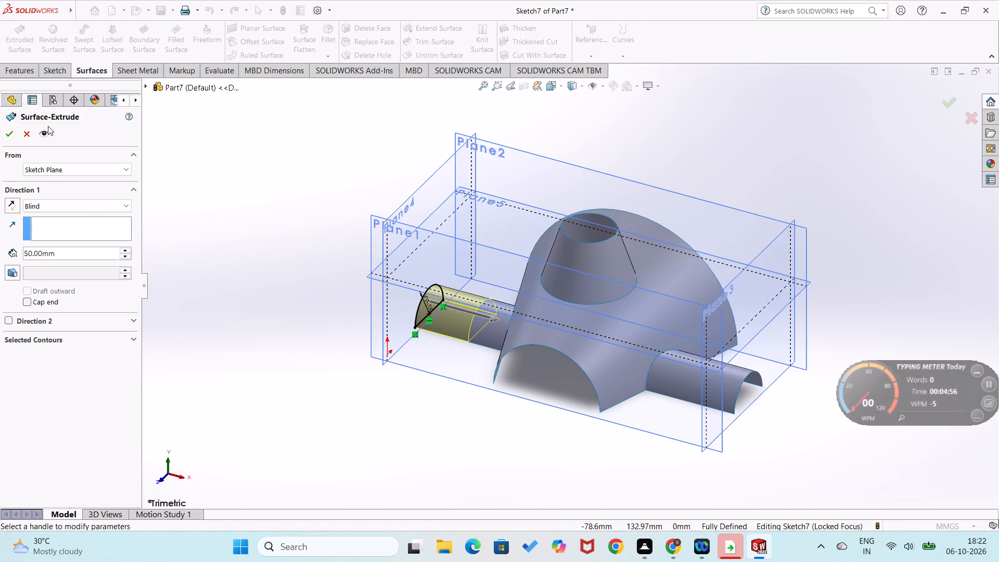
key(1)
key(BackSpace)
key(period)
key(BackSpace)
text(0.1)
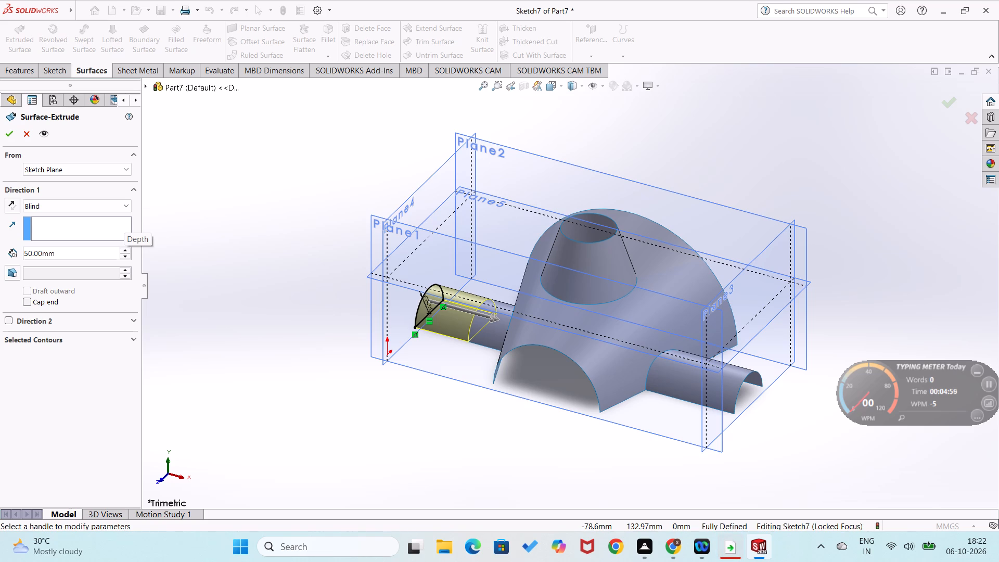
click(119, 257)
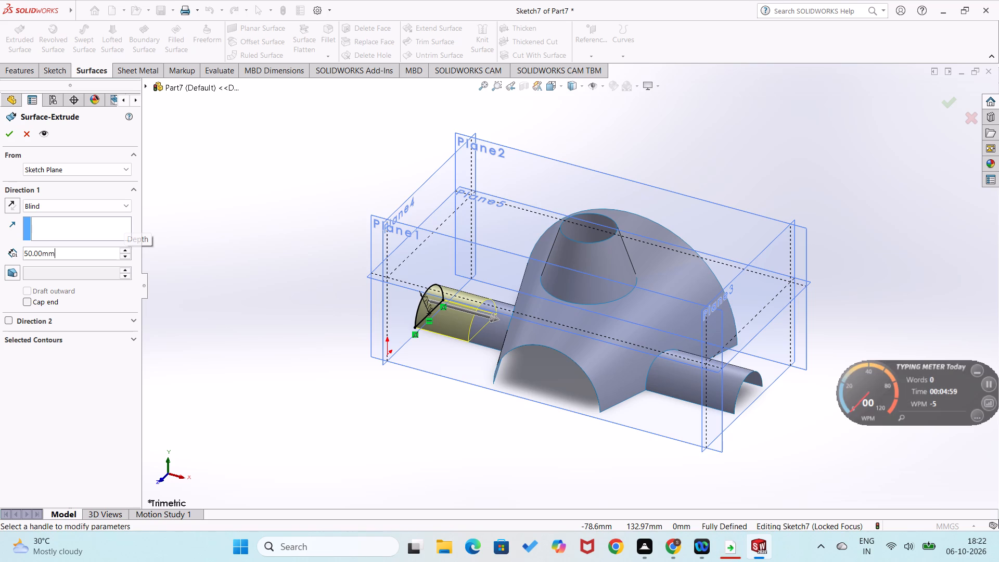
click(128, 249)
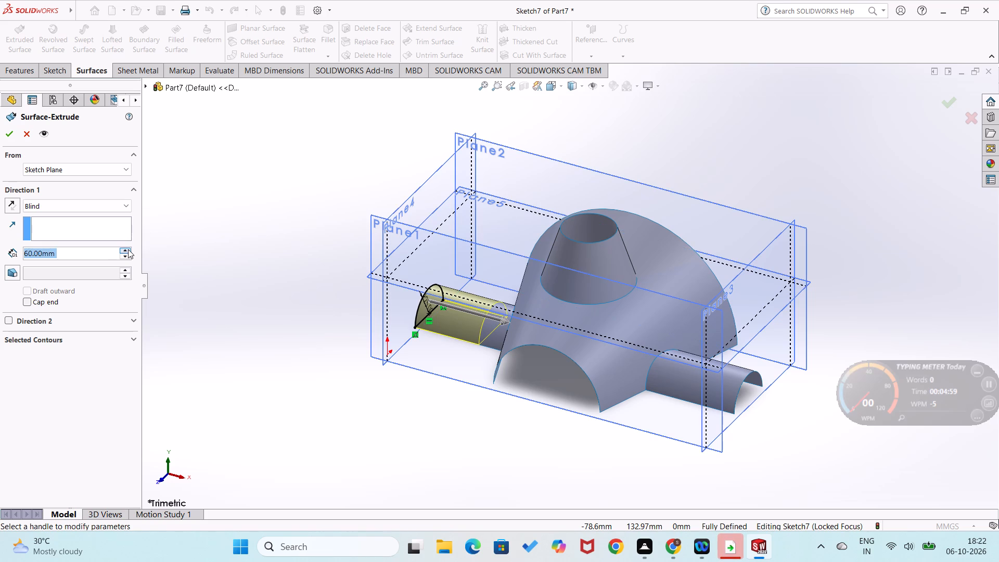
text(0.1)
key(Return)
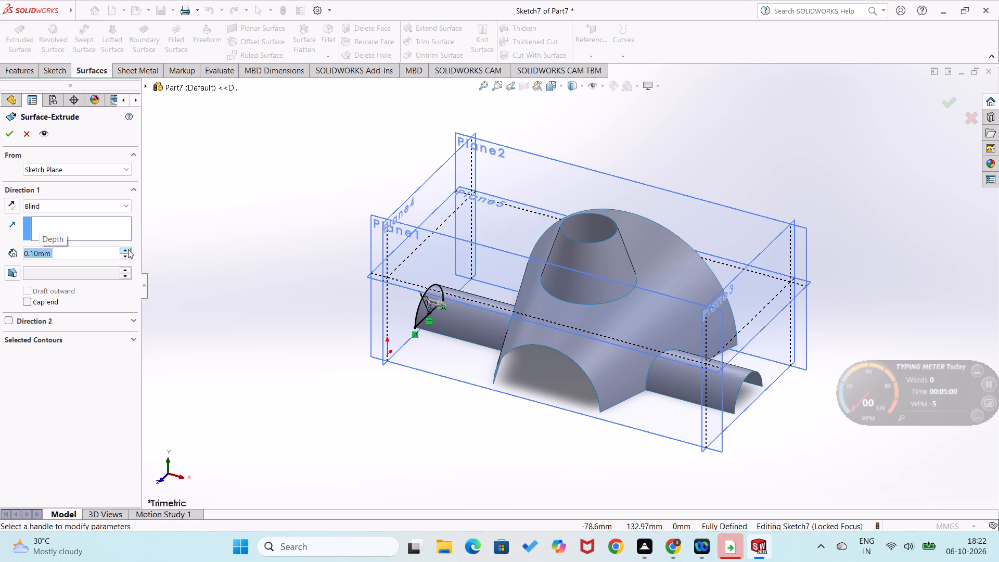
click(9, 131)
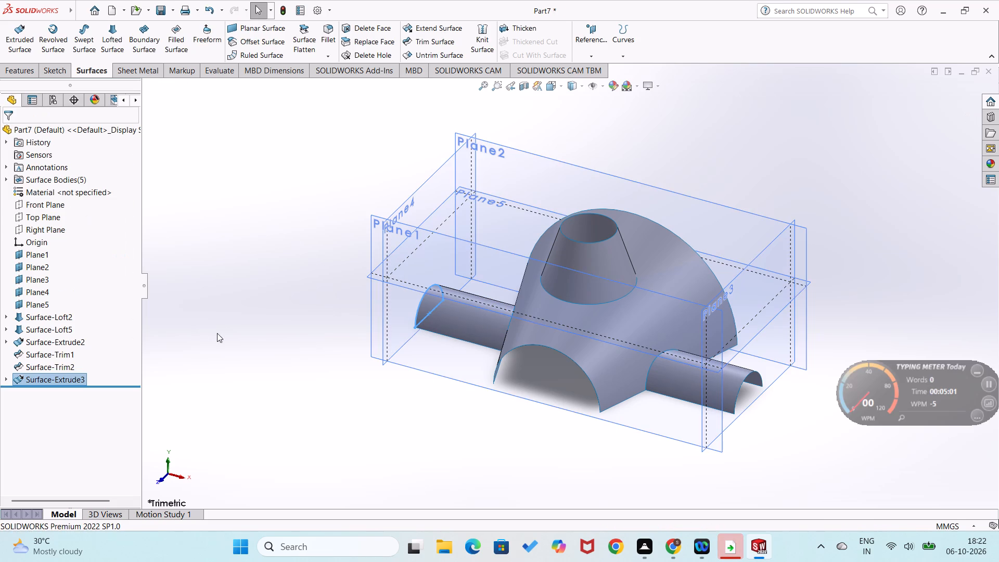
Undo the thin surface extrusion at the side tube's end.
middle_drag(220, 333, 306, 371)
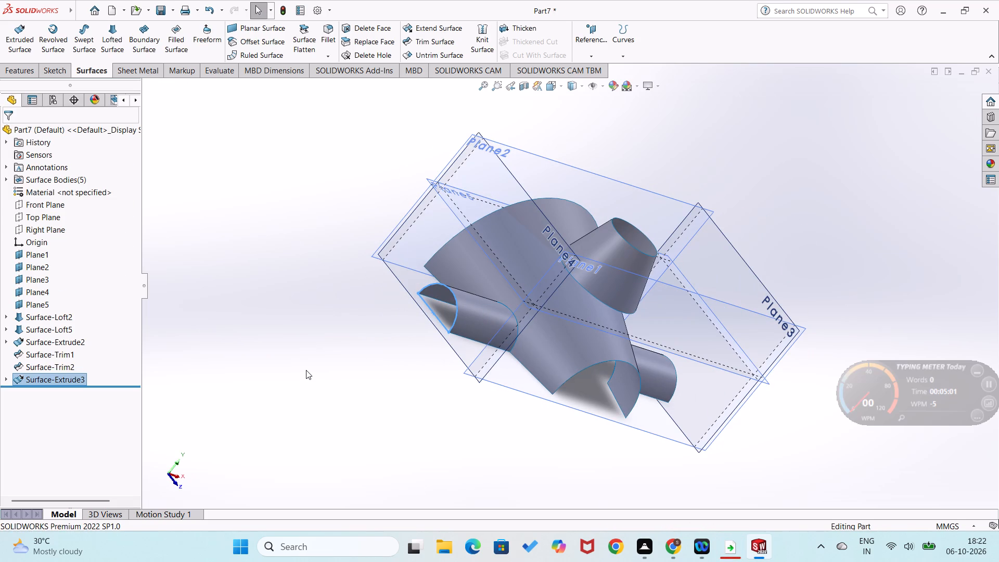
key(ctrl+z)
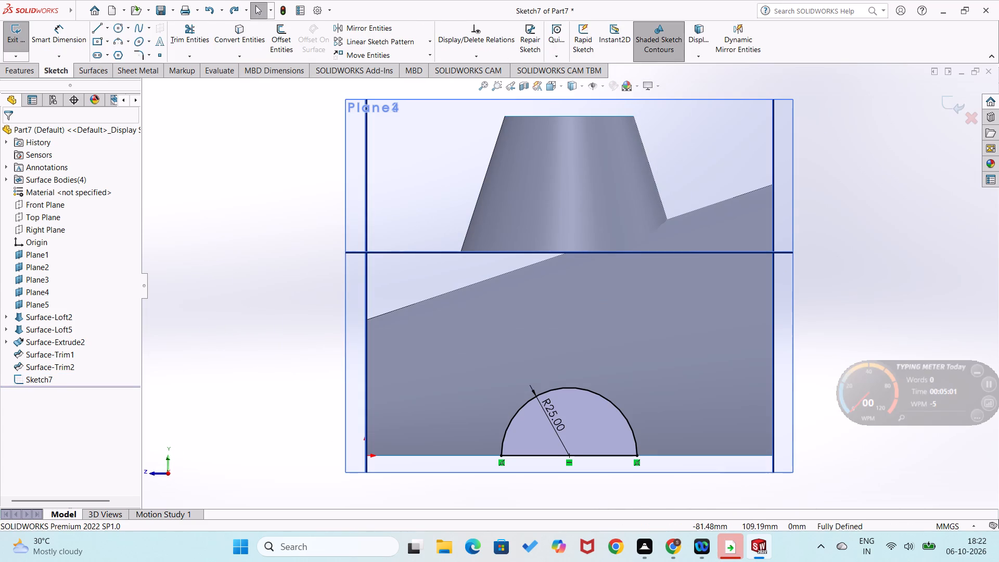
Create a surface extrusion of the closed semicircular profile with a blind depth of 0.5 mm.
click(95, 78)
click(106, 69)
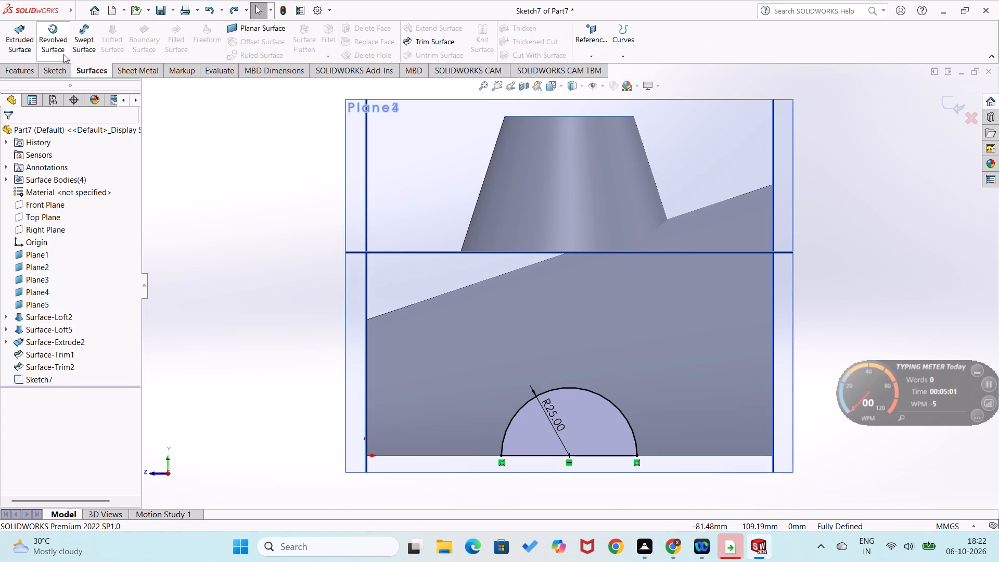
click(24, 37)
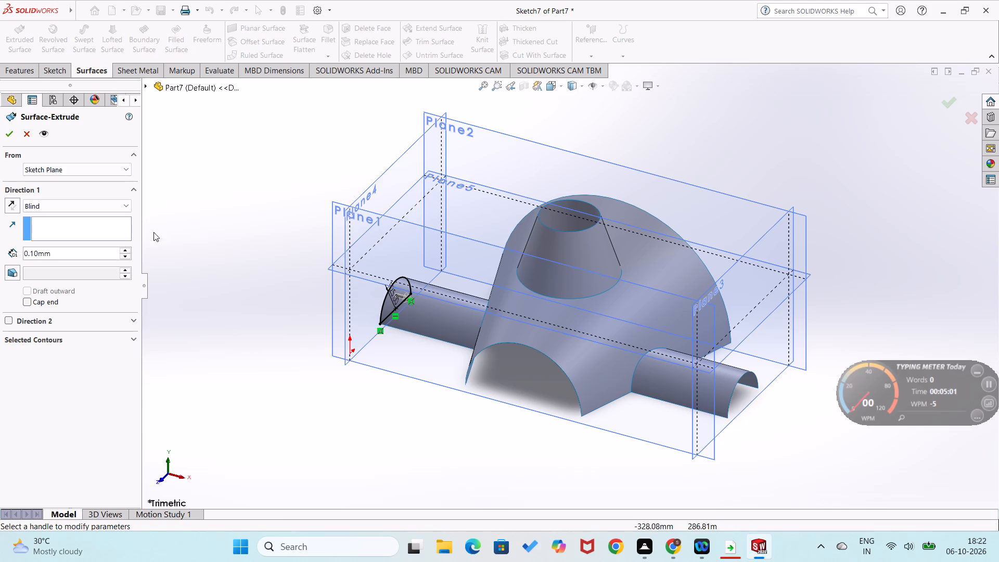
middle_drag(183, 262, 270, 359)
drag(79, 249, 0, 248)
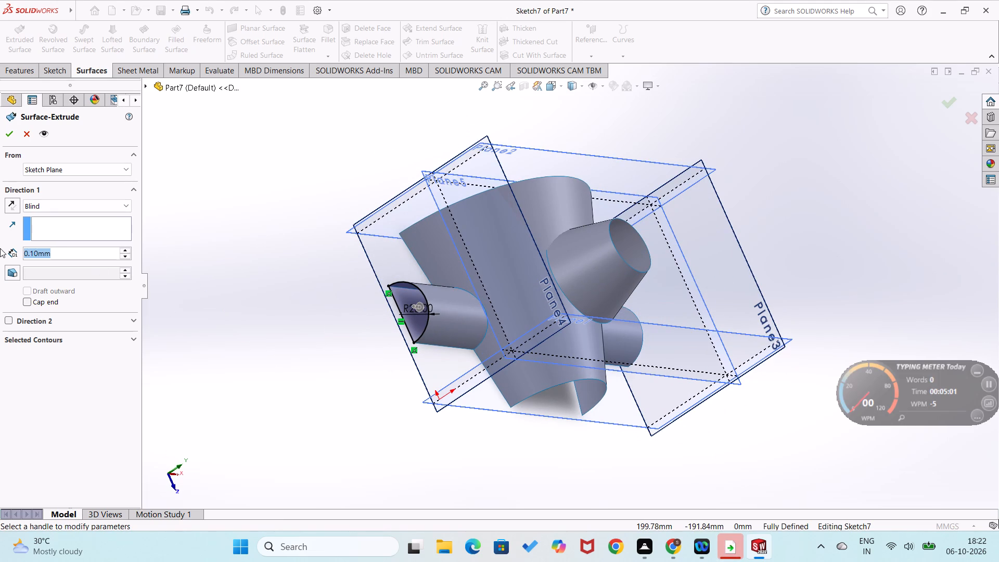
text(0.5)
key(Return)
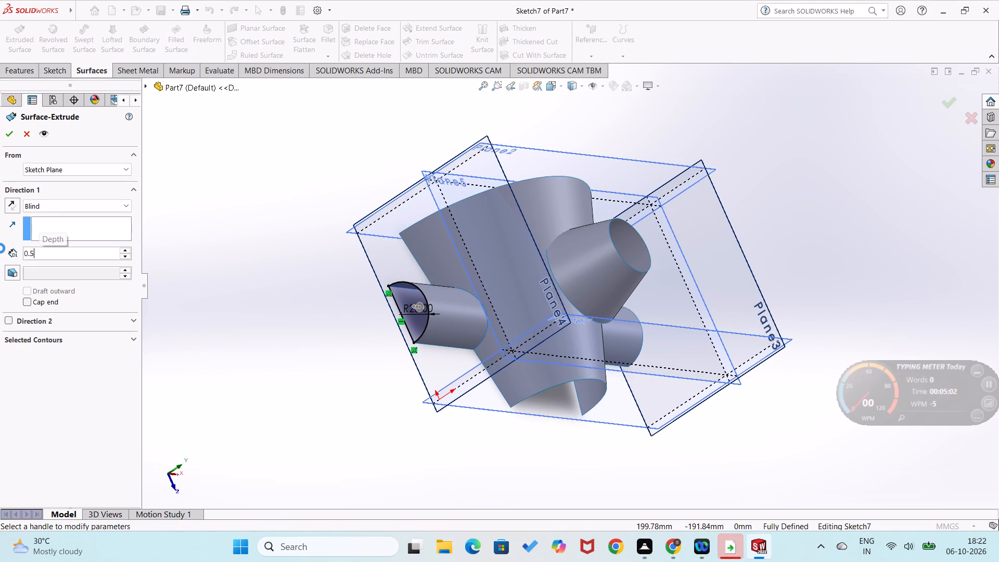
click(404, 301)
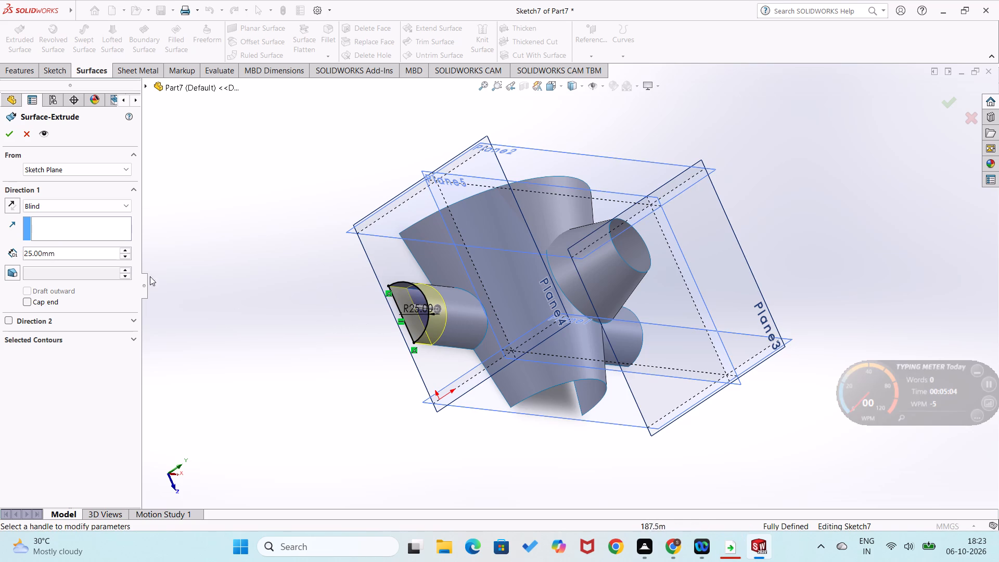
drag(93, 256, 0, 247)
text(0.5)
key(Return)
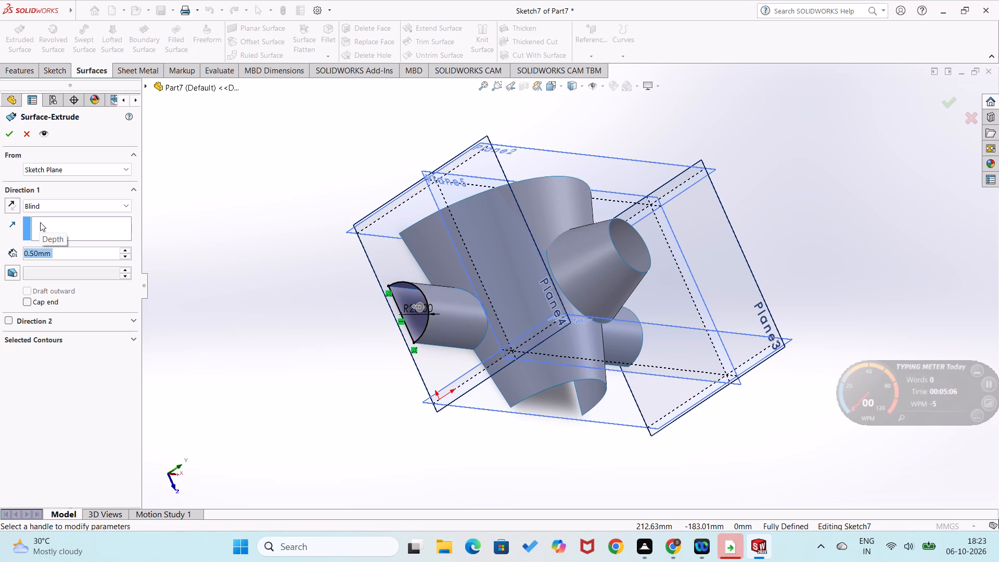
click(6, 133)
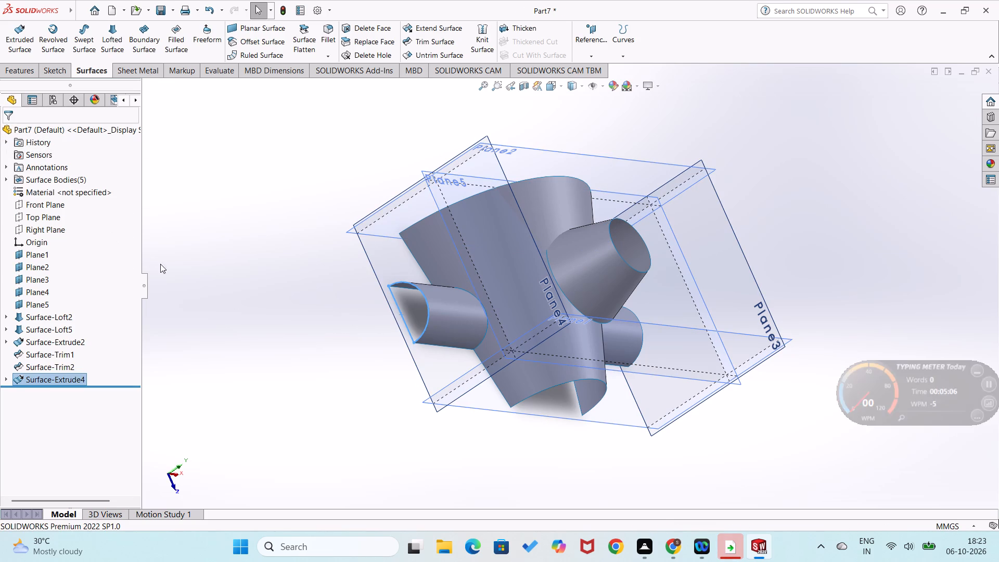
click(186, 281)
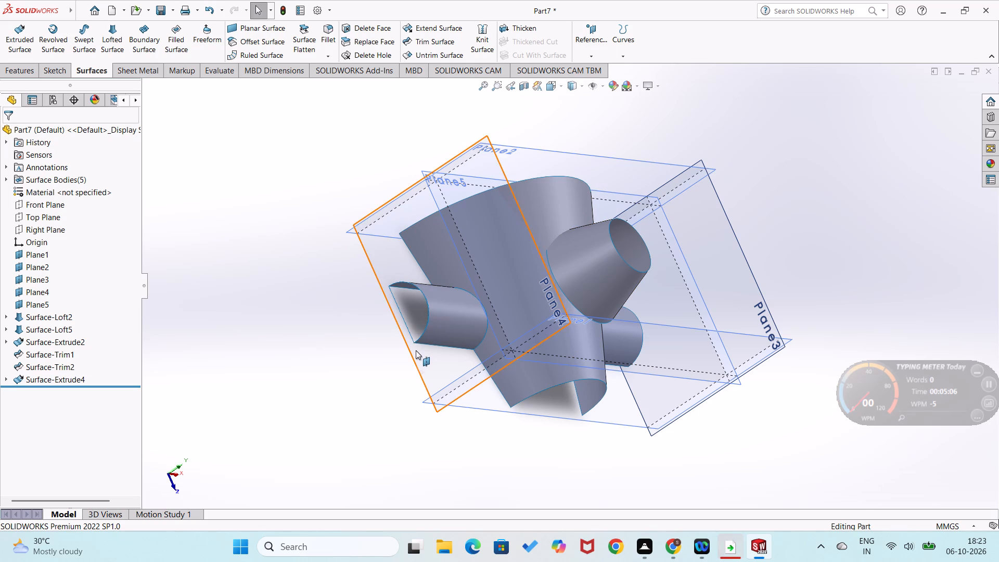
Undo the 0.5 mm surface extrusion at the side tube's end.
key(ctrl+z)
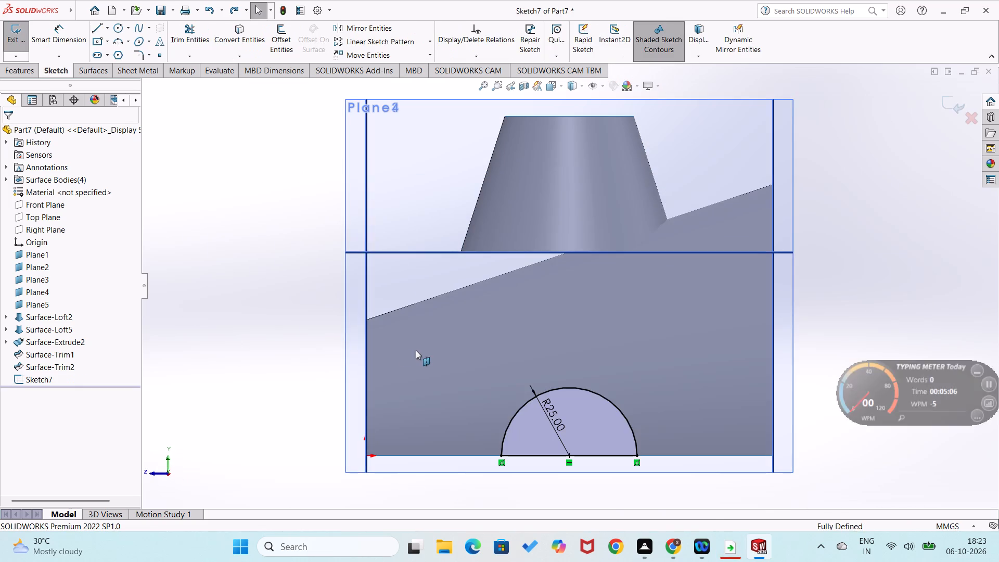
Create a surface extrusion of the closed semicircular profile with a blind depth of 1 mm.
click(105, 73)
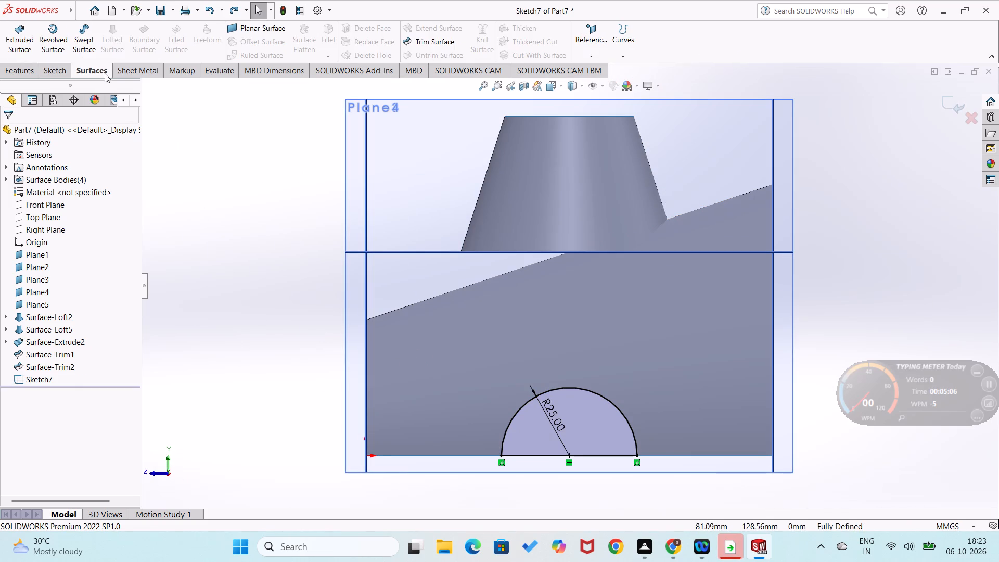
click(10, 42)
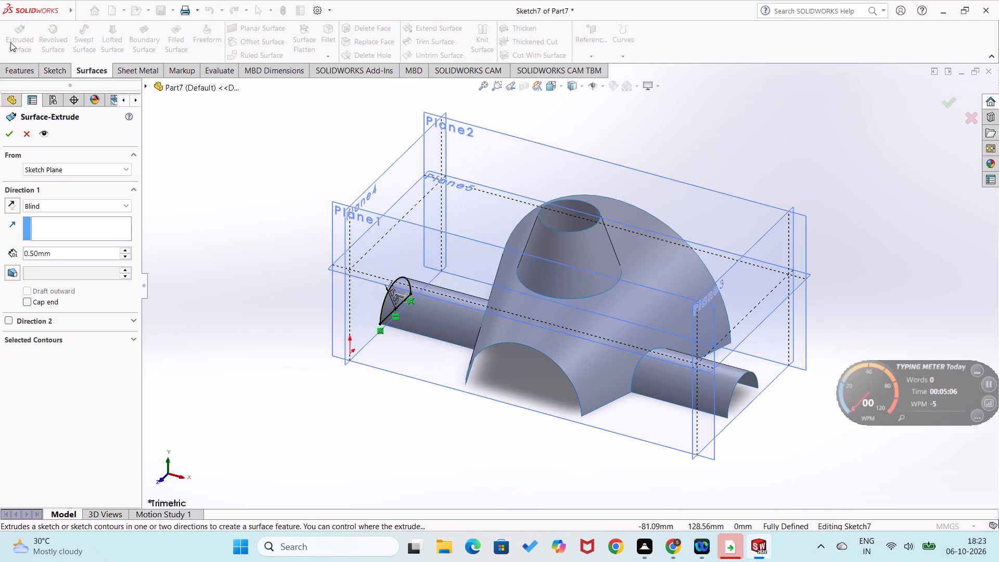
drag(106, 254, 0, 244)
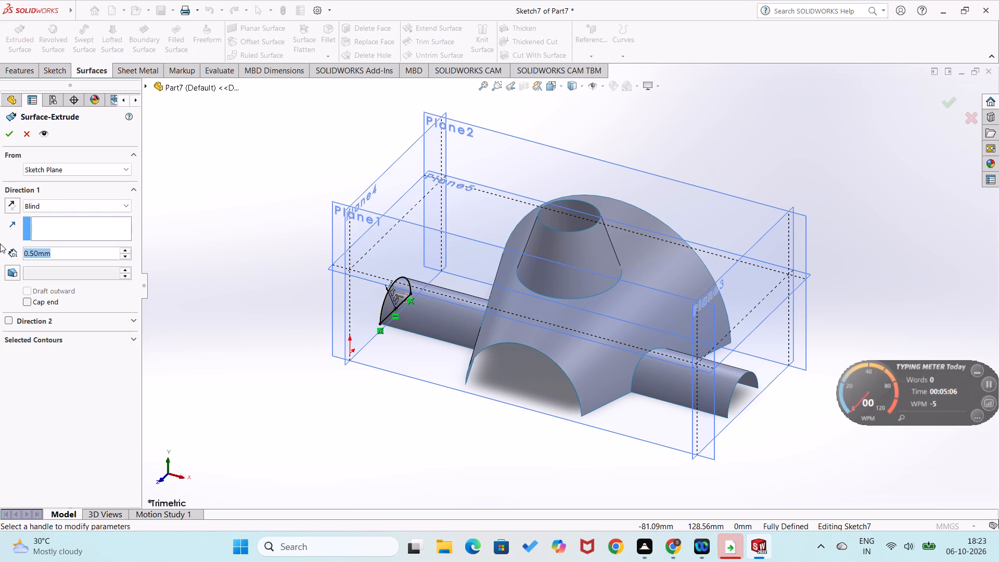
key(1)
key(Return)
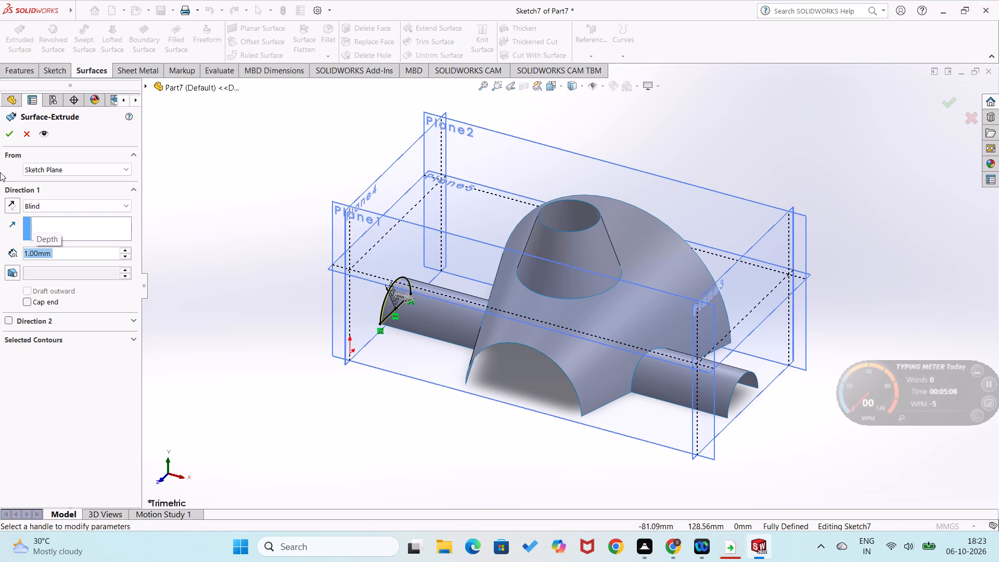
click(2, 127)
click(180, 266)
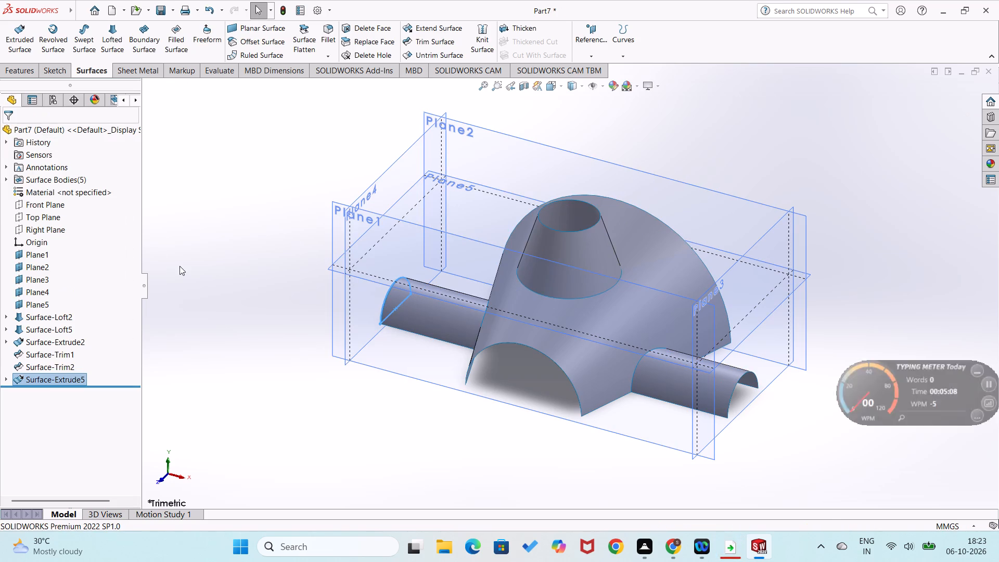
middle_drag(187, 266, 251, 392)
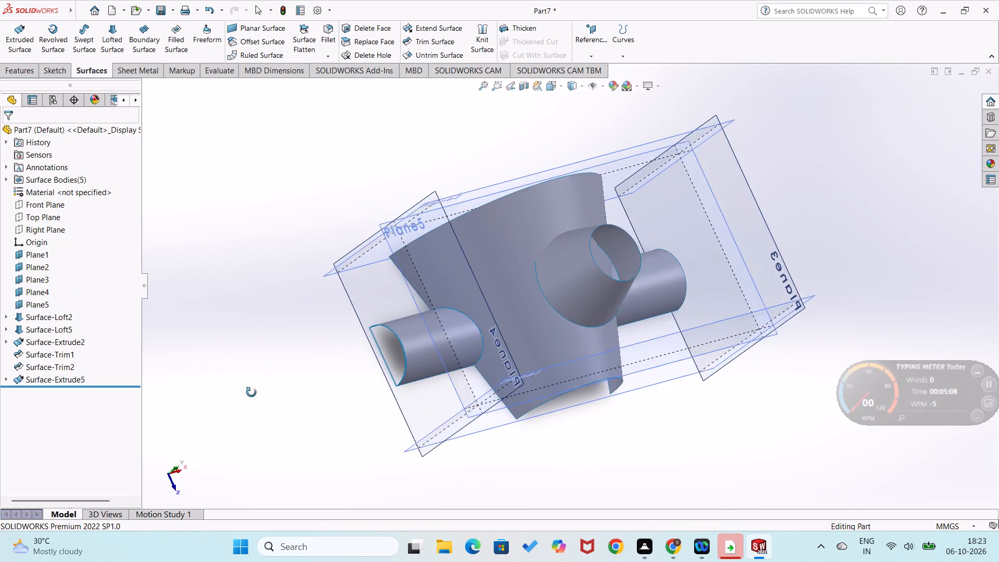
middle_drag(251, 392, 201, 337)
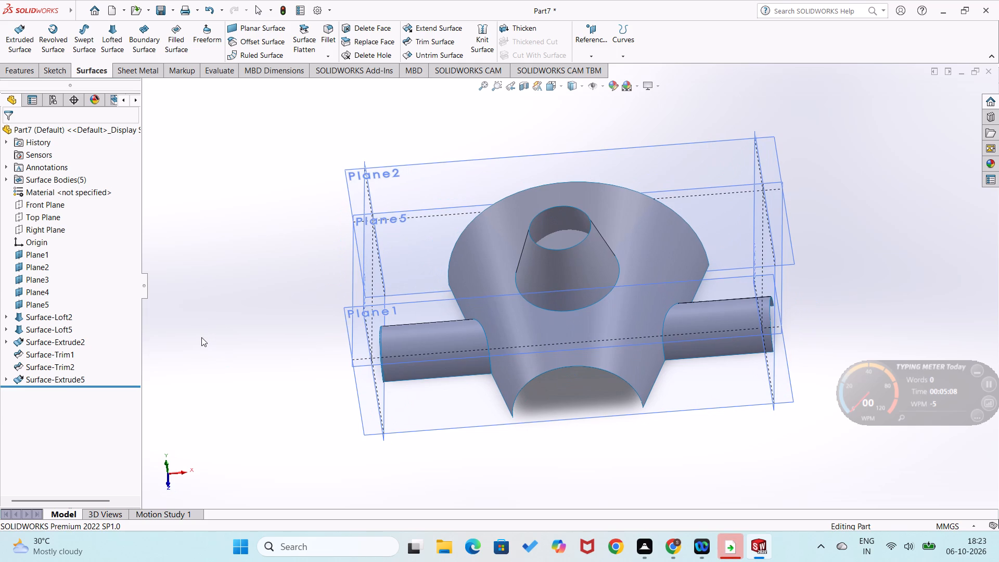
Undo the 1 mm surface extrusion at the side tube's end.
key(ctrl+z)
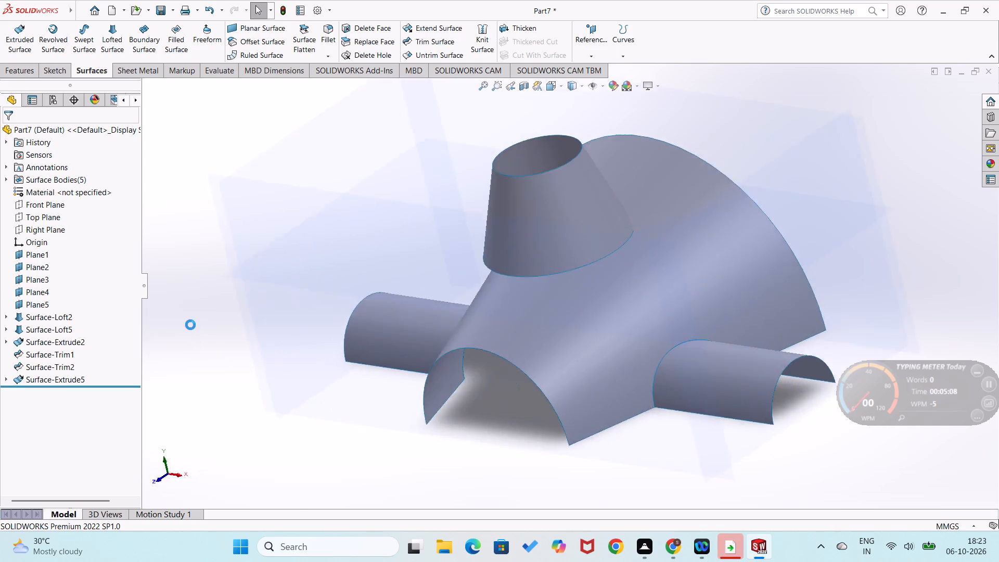
Create a surface extrusion of the closed semicircular profile with a blind depth of 2 mm.
click(92, 79)
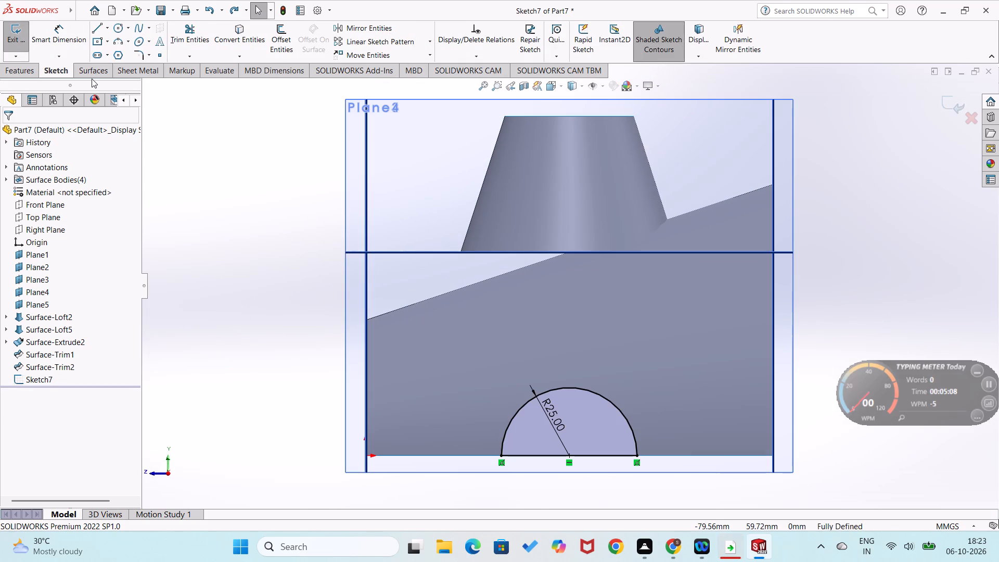
click(95, 64)
click(0, 26)
click(20, 38)
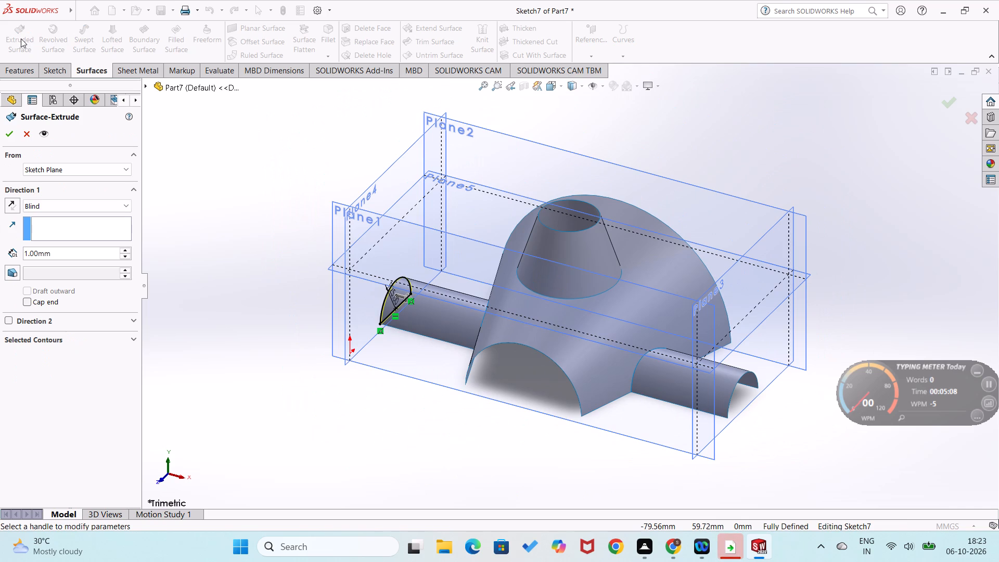
key(2)
click(127, 251)
key(2)
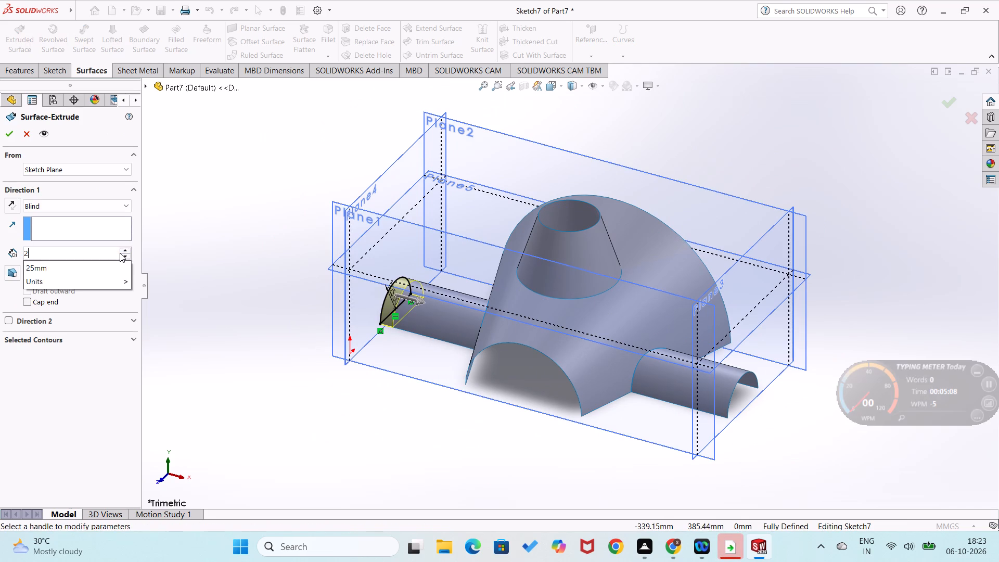
key(Return)
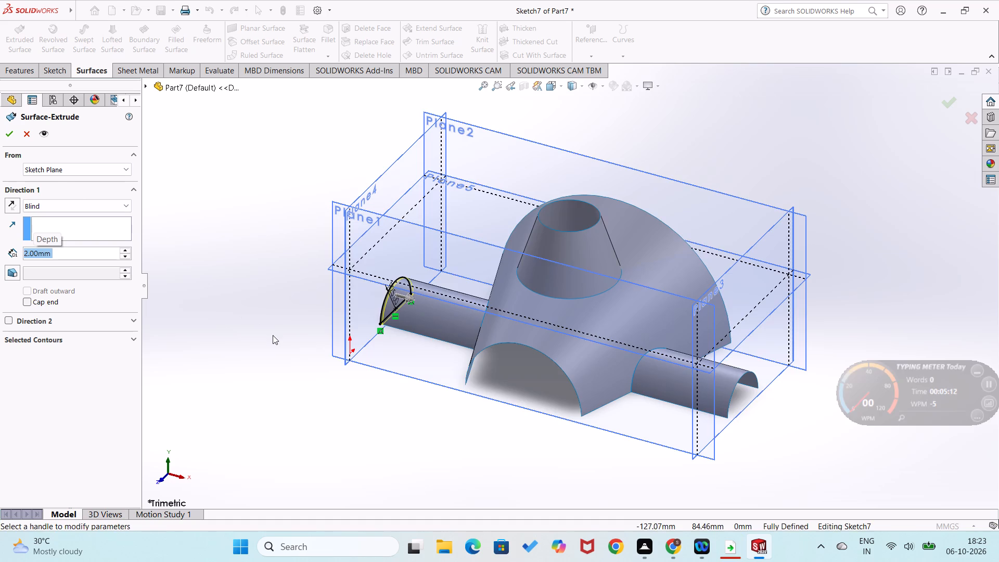
middle_drag(273, 335, 343, 444)
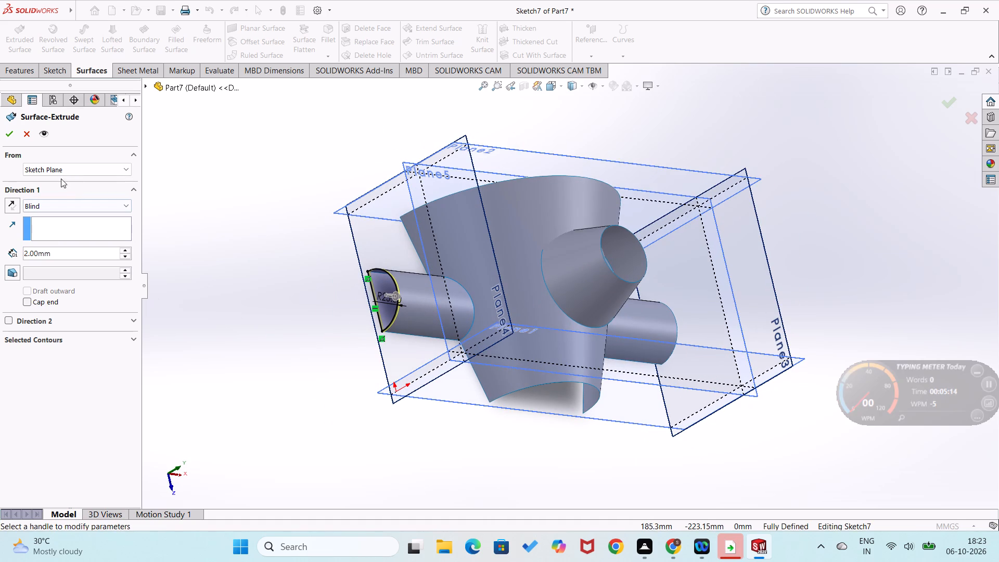
click(2, 135)
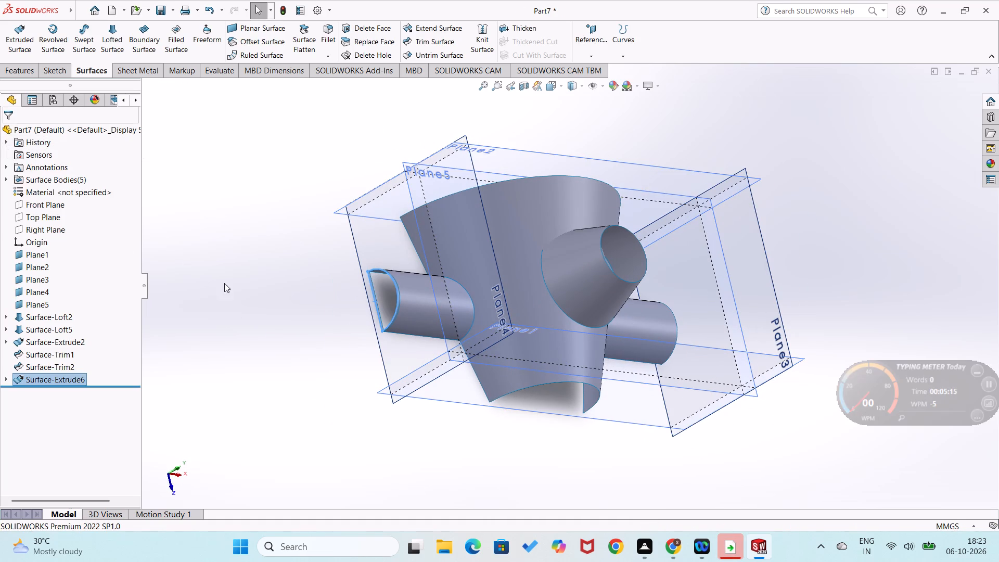
Examine the surface model from several angles, including the side tube's ends, the tapered extrusion and the main loft's openings.
middle_drag(303, 316, 235, 385)
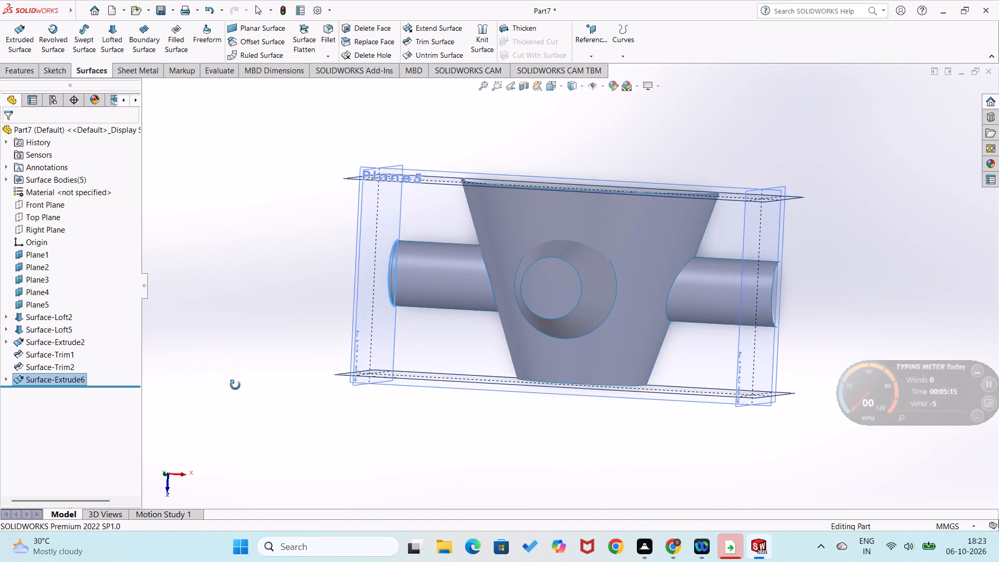
middle_drag(235, 385, 257, 335)
click(231, 367)
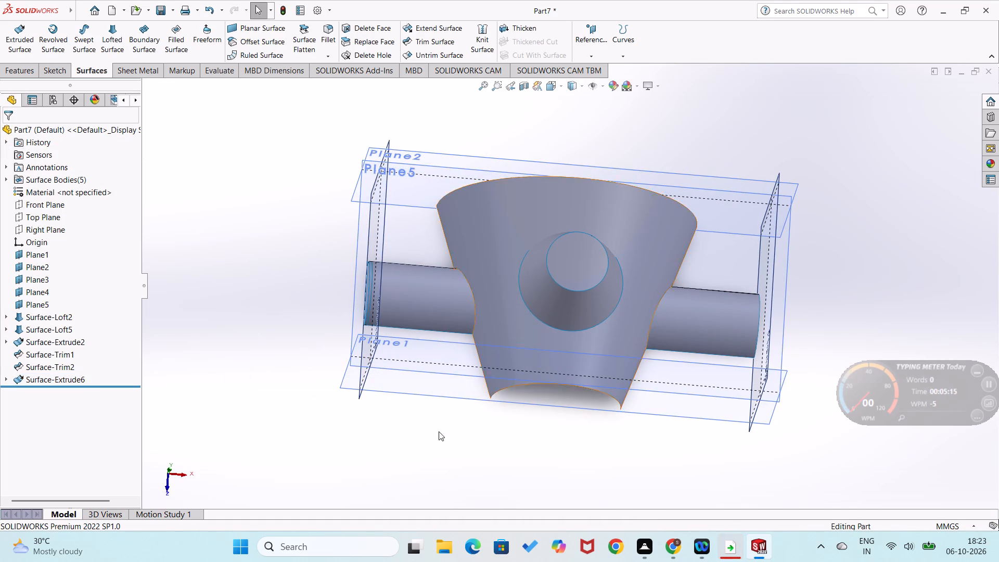
scroll(398, 466, up, 1)
click(398, 466)
middle_drag(411, 457, 466, 402)
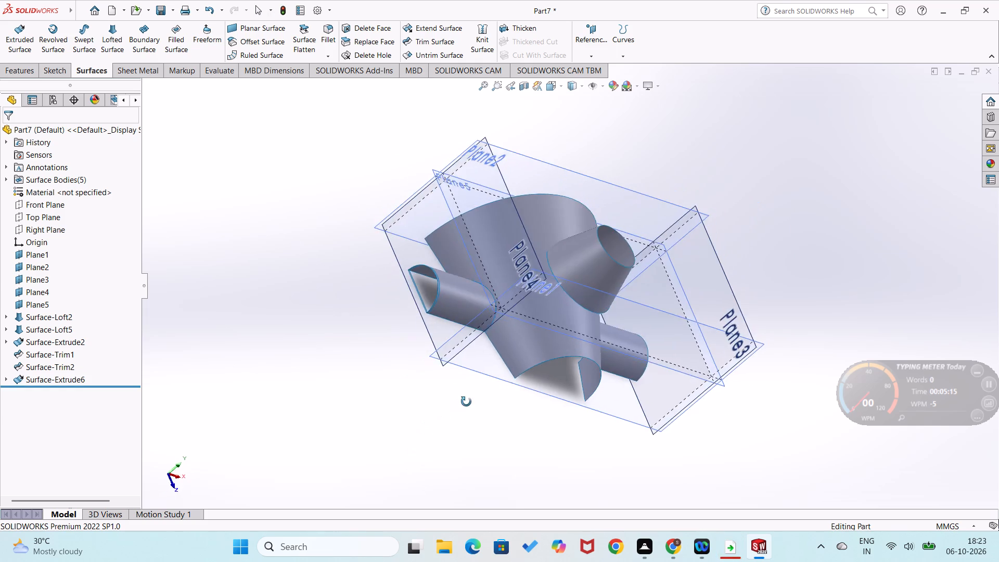
middle_drag(466, 402, 418, 466)
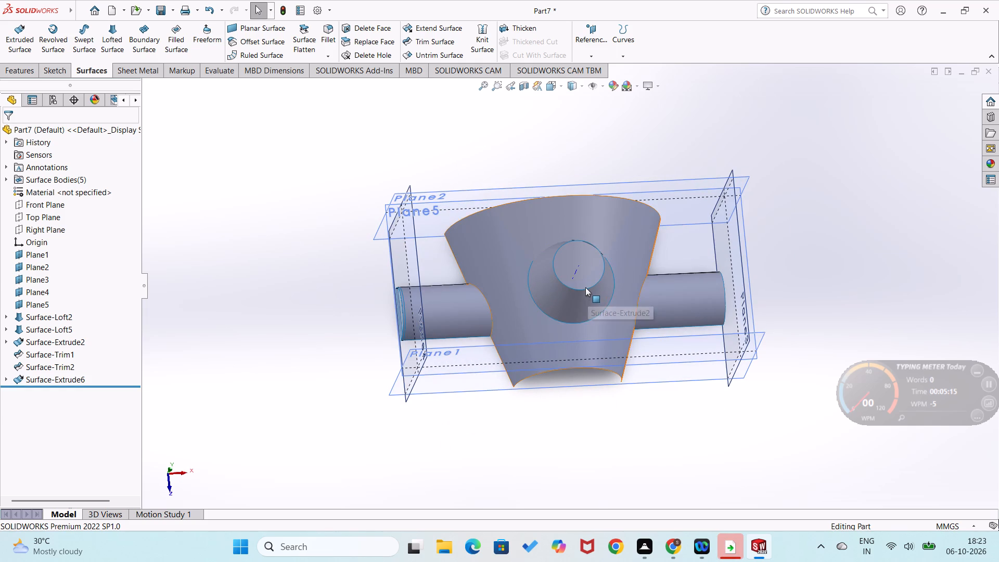
right_click(585, 287)
click(439, 451)
middle_drag(439, 451, 421, 371)
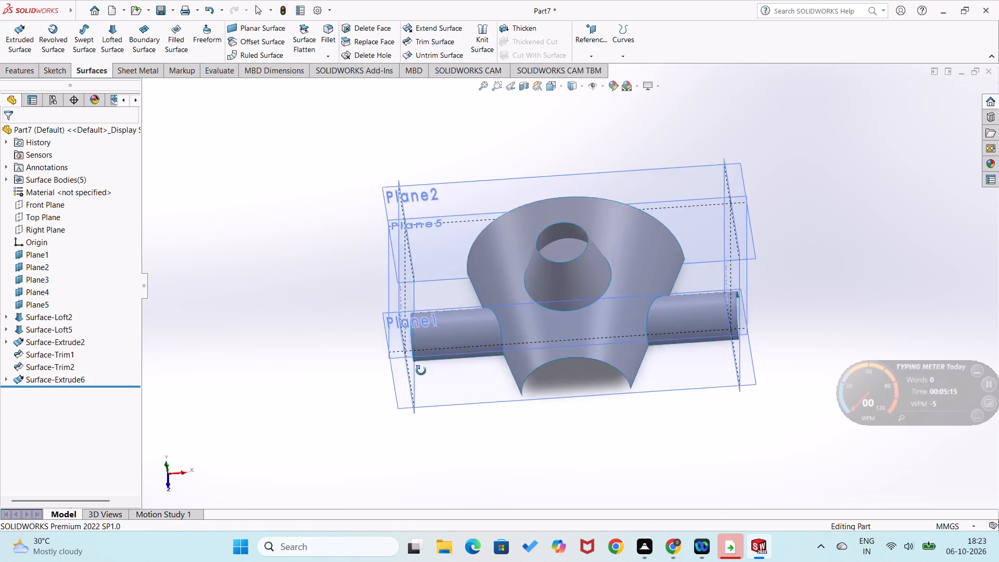
middle_drag(421, 371, 360, 311)
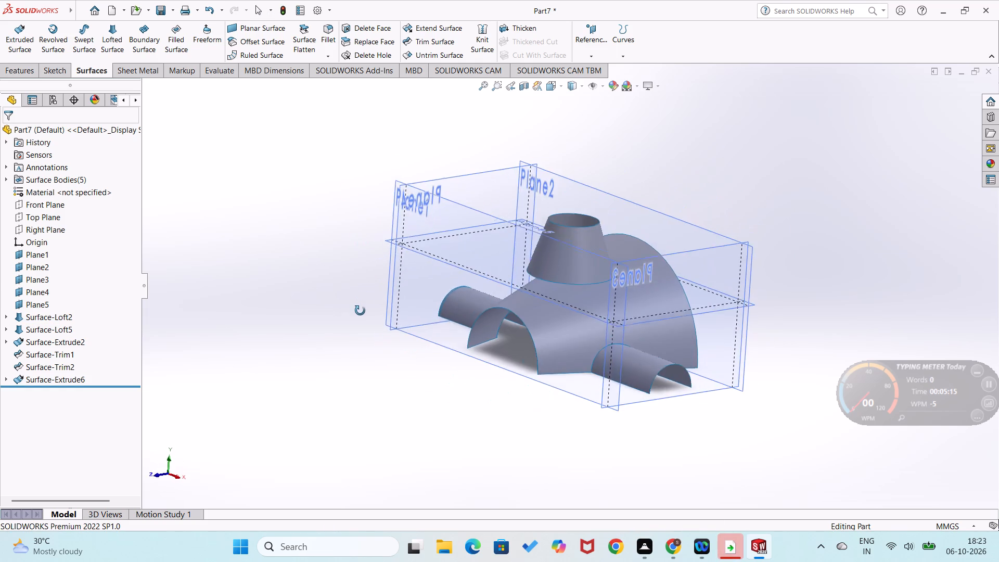
middle_drag(360, 311, 379, 348)
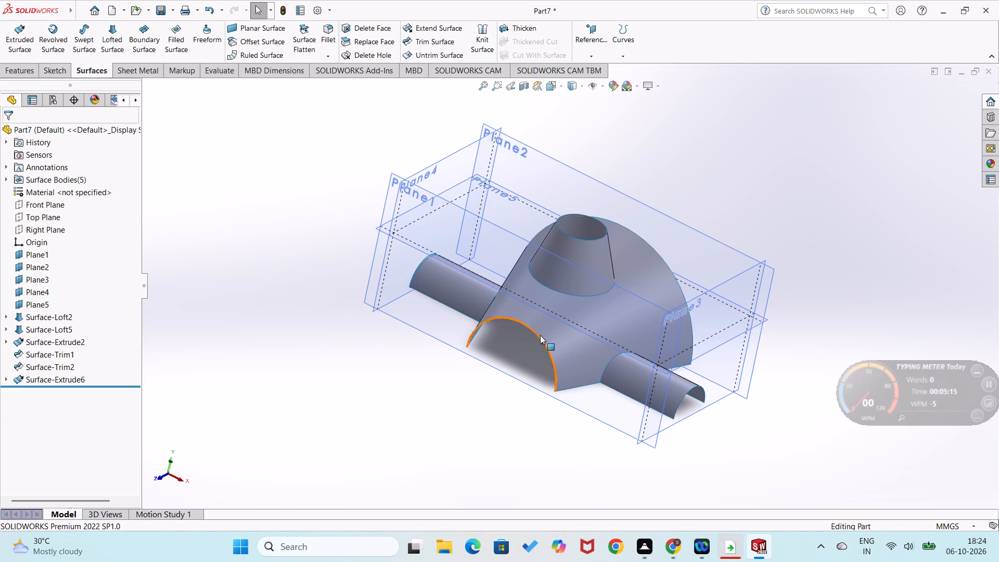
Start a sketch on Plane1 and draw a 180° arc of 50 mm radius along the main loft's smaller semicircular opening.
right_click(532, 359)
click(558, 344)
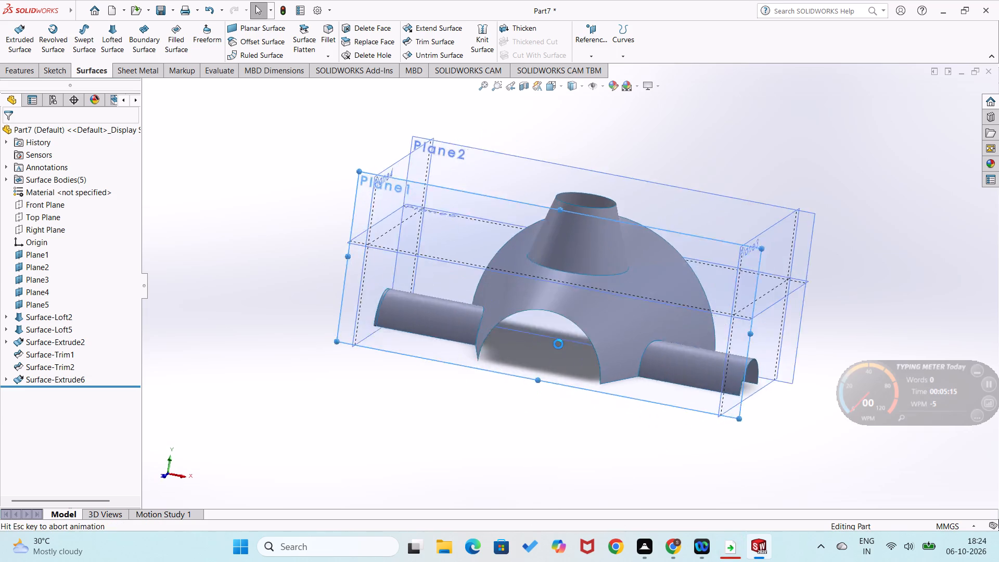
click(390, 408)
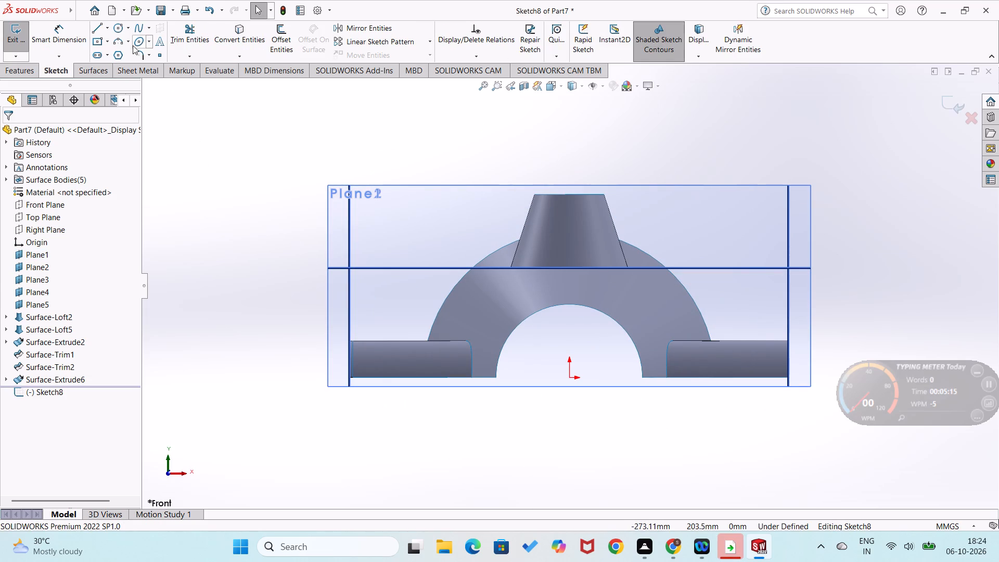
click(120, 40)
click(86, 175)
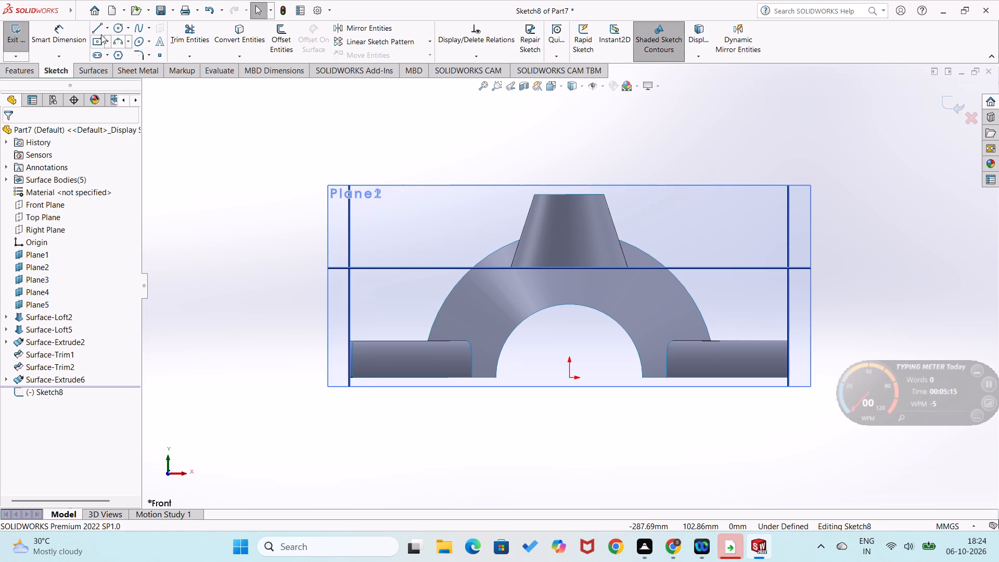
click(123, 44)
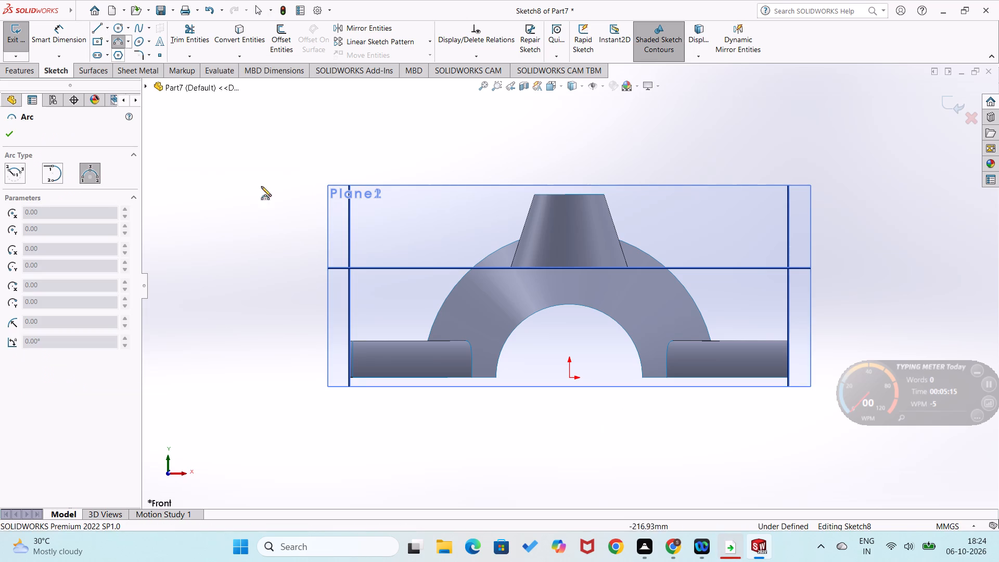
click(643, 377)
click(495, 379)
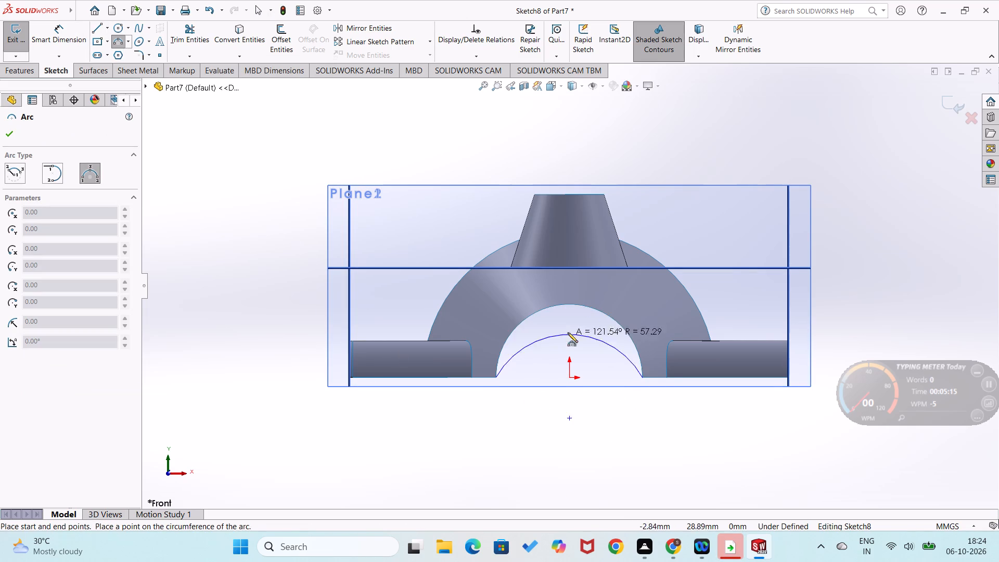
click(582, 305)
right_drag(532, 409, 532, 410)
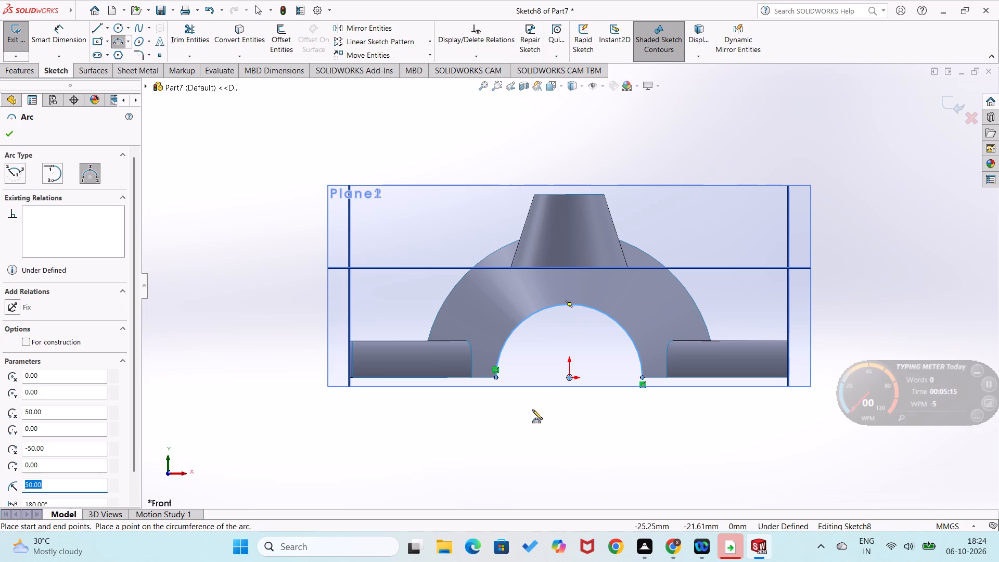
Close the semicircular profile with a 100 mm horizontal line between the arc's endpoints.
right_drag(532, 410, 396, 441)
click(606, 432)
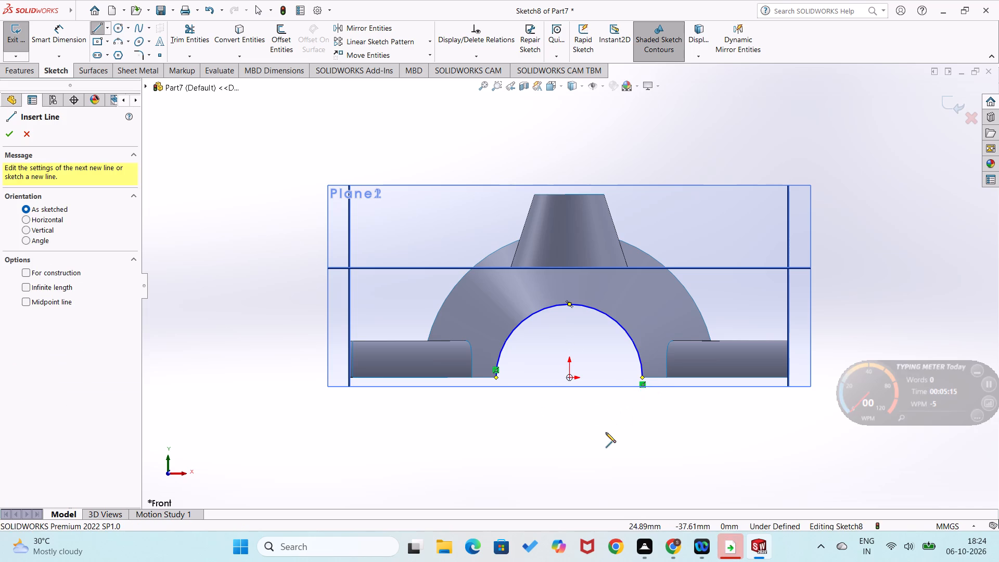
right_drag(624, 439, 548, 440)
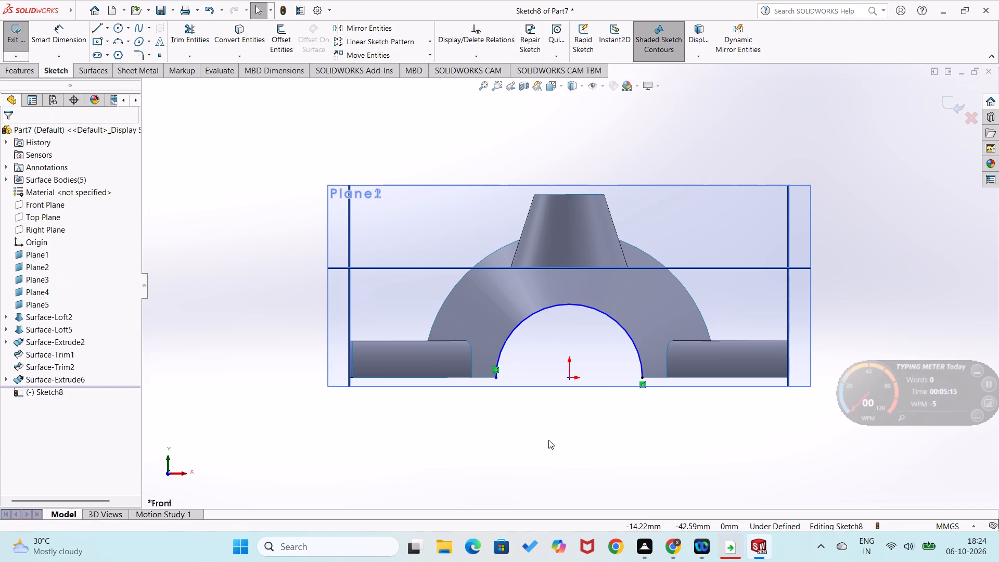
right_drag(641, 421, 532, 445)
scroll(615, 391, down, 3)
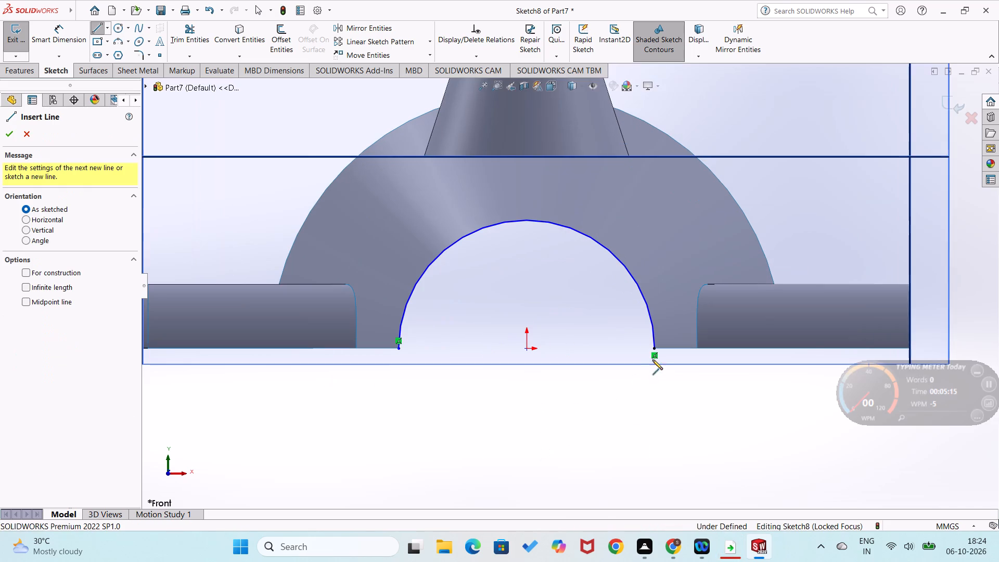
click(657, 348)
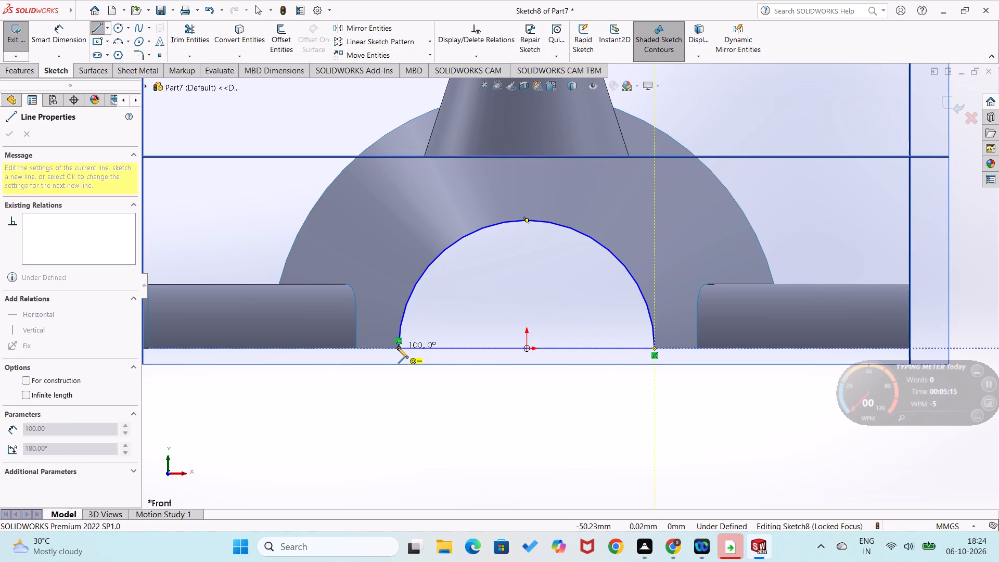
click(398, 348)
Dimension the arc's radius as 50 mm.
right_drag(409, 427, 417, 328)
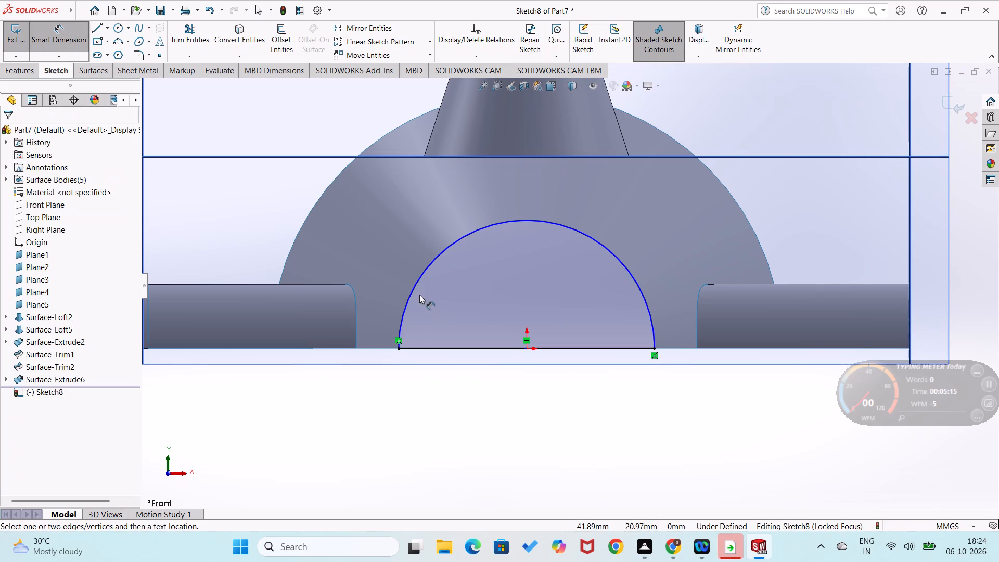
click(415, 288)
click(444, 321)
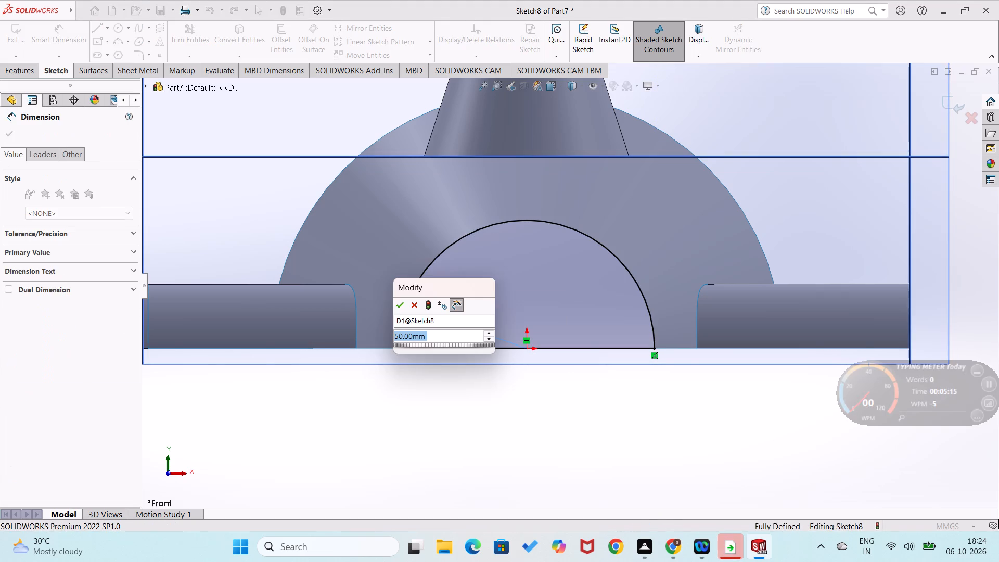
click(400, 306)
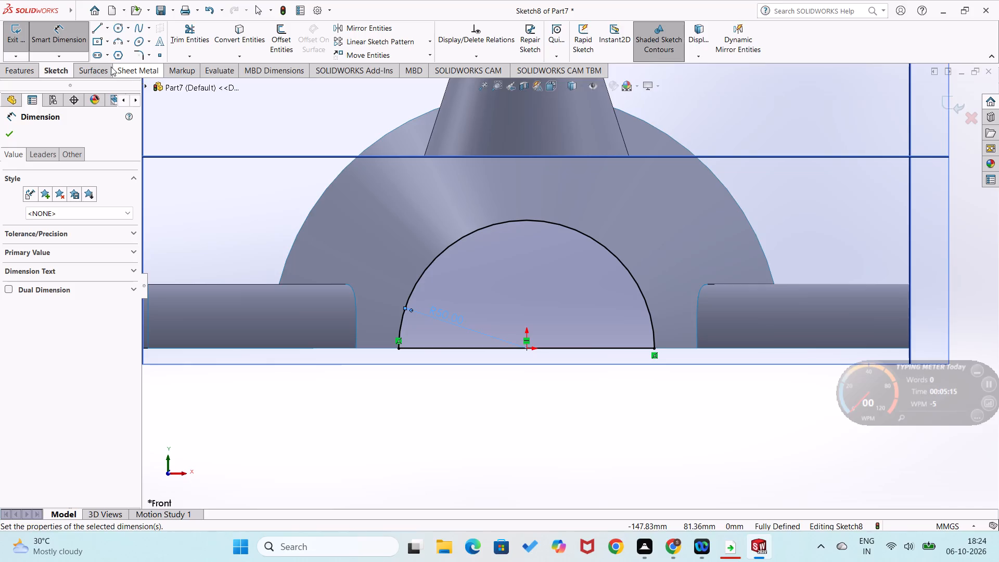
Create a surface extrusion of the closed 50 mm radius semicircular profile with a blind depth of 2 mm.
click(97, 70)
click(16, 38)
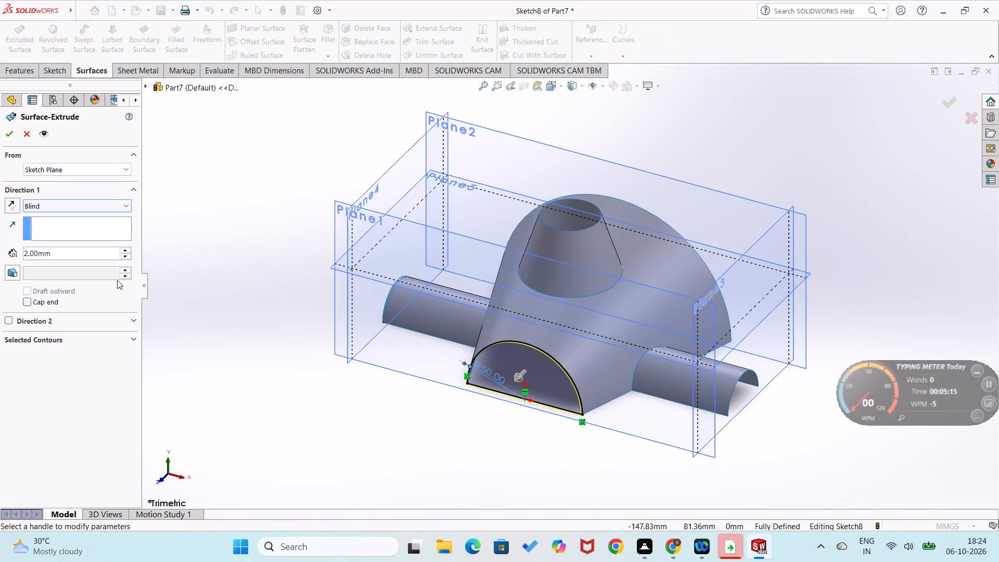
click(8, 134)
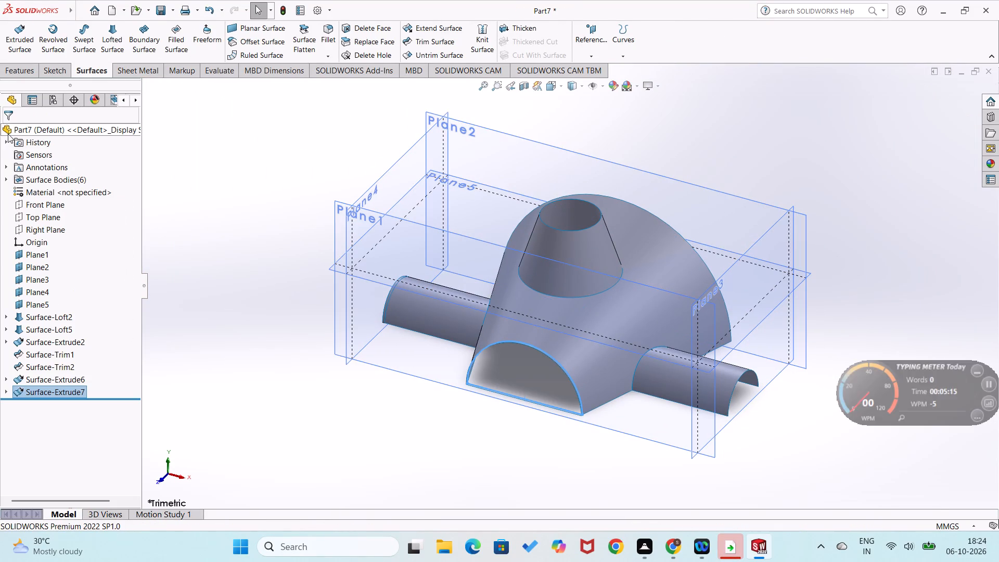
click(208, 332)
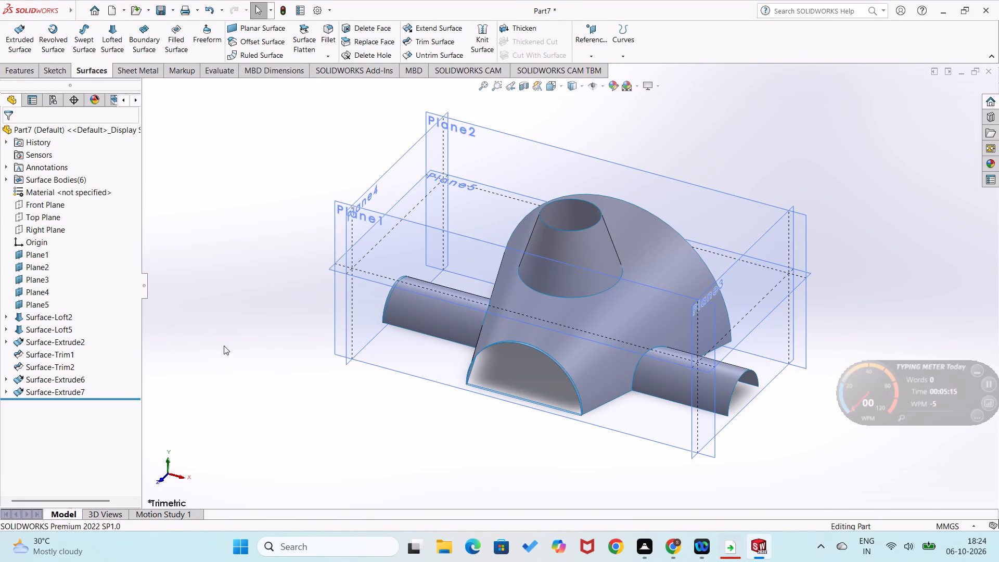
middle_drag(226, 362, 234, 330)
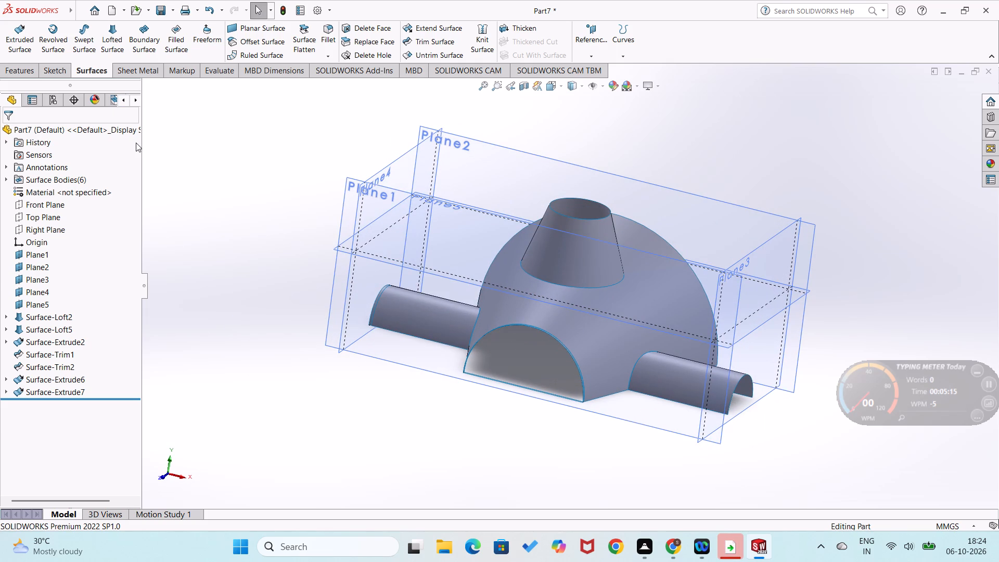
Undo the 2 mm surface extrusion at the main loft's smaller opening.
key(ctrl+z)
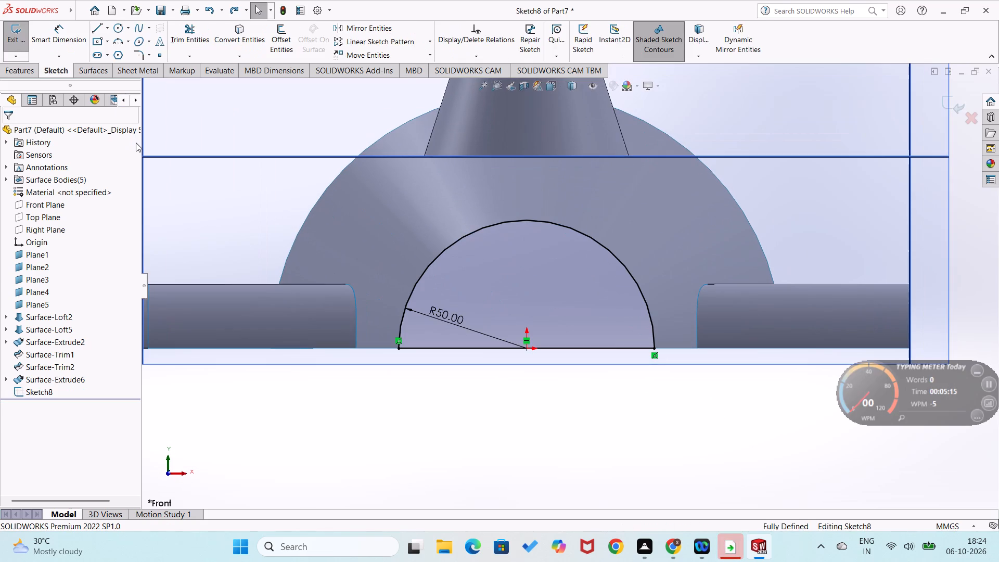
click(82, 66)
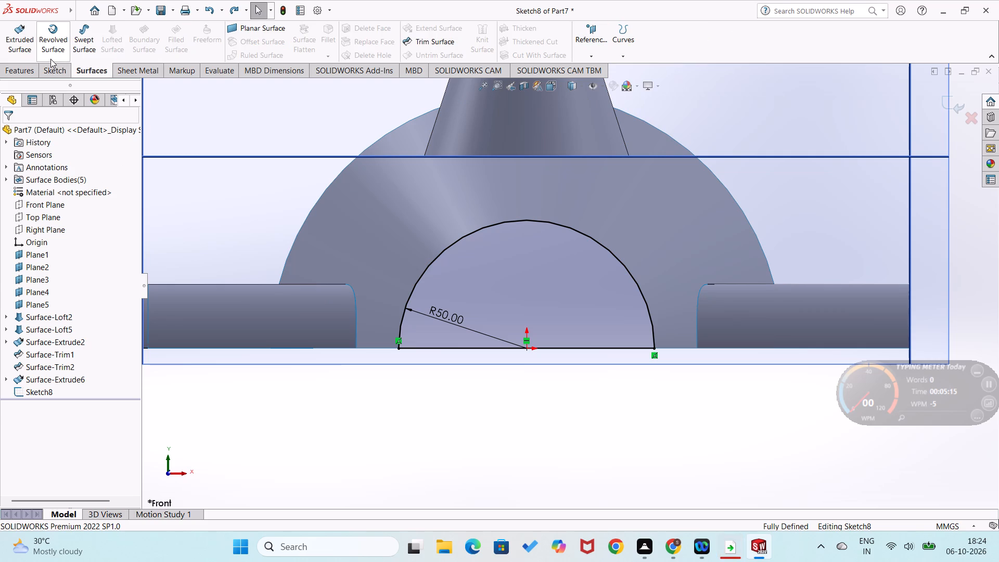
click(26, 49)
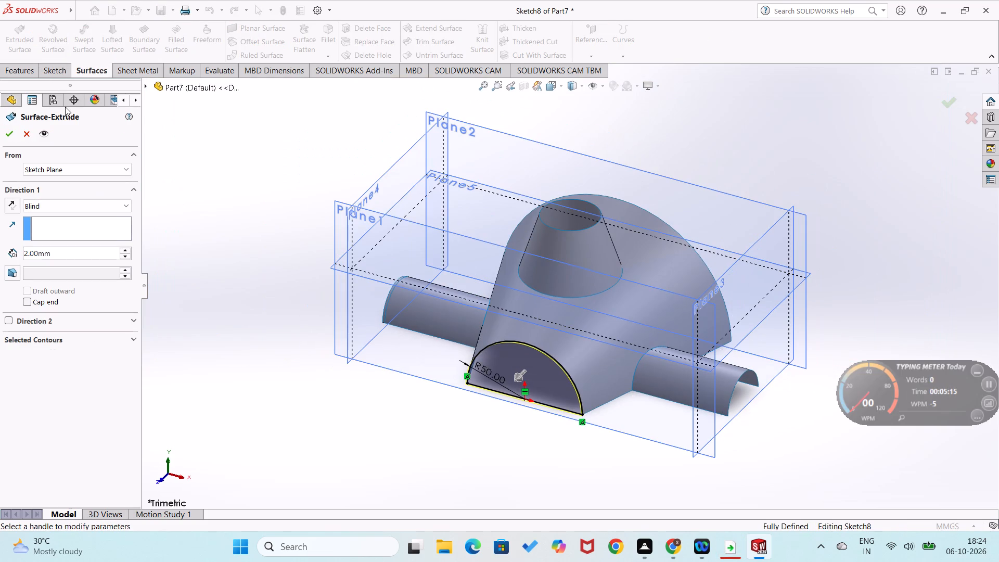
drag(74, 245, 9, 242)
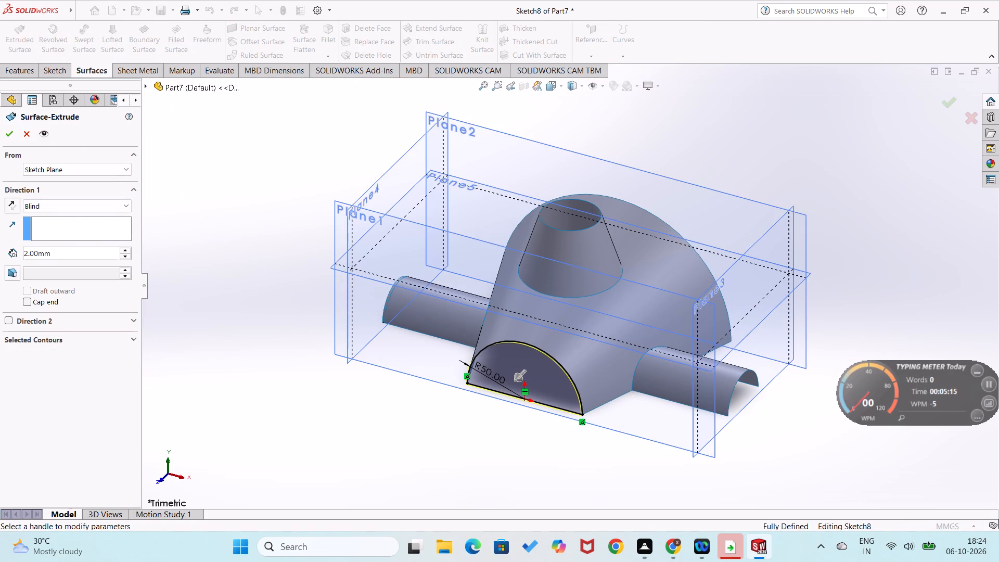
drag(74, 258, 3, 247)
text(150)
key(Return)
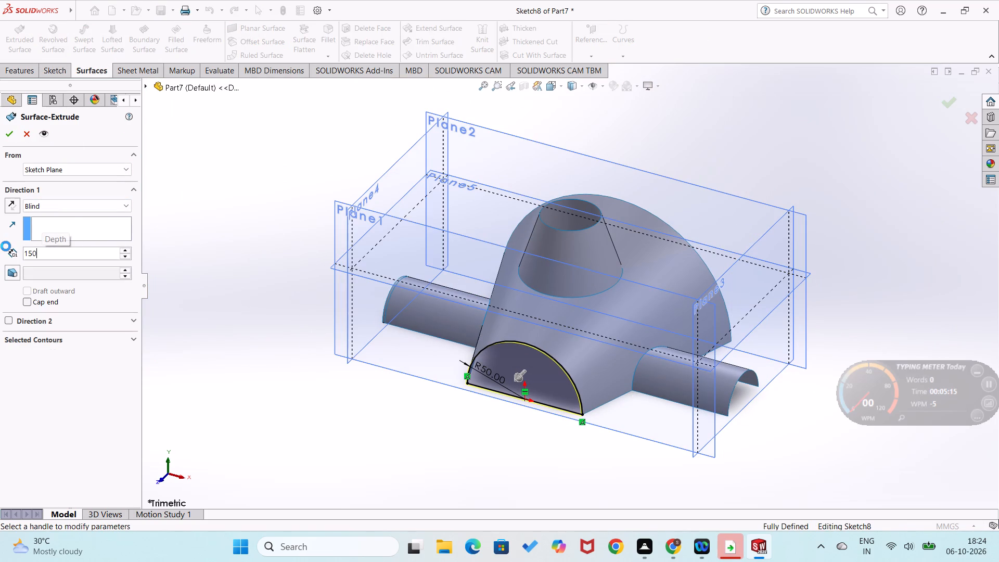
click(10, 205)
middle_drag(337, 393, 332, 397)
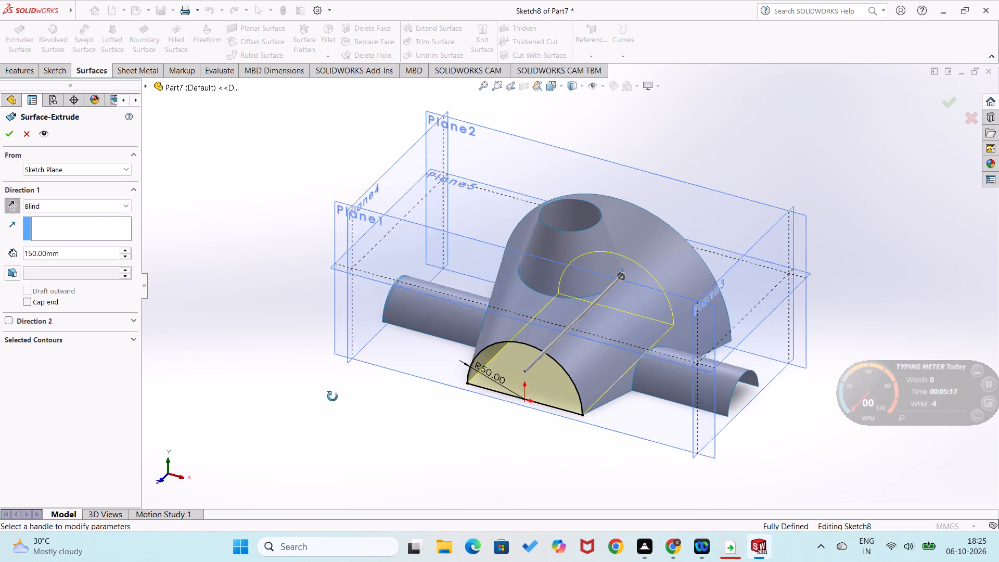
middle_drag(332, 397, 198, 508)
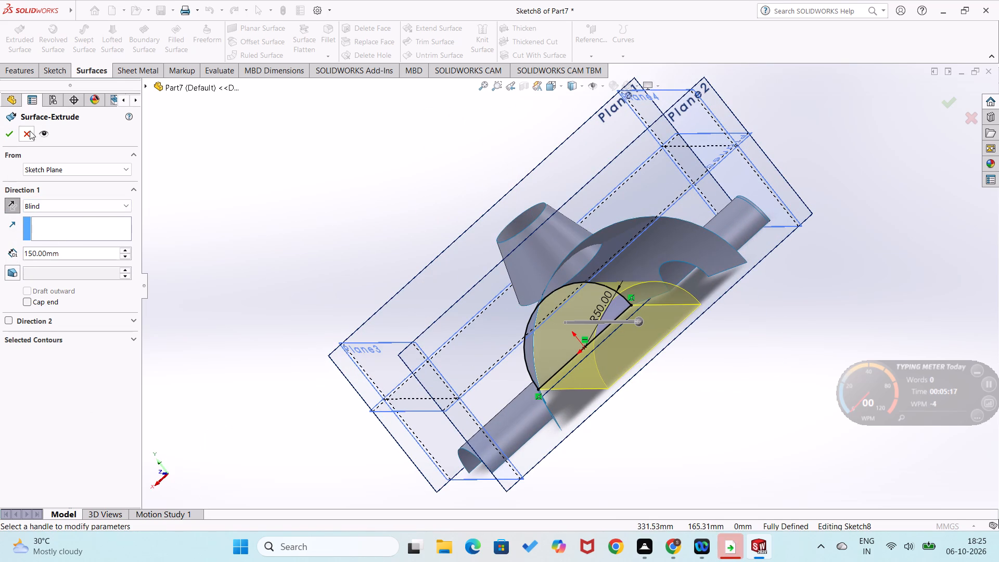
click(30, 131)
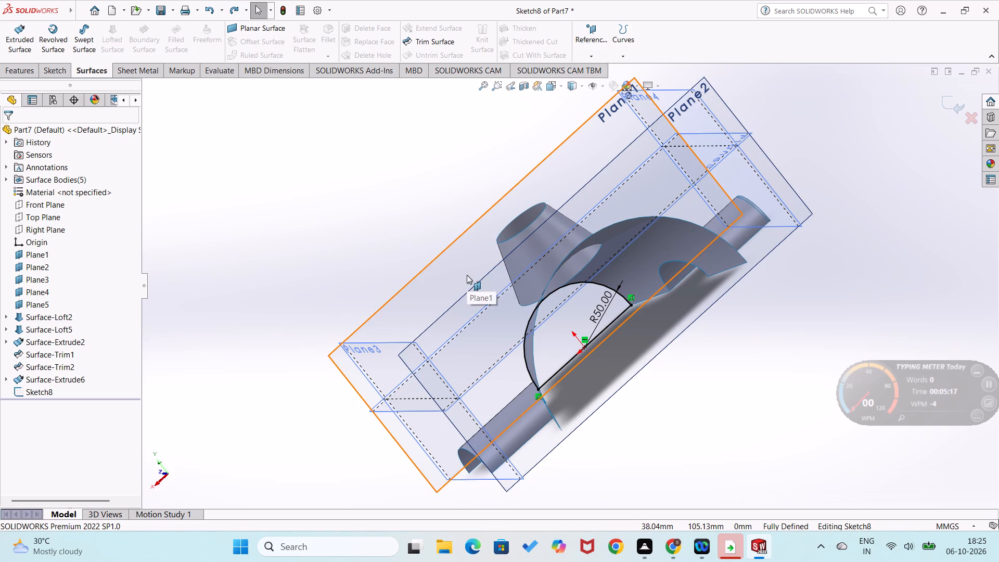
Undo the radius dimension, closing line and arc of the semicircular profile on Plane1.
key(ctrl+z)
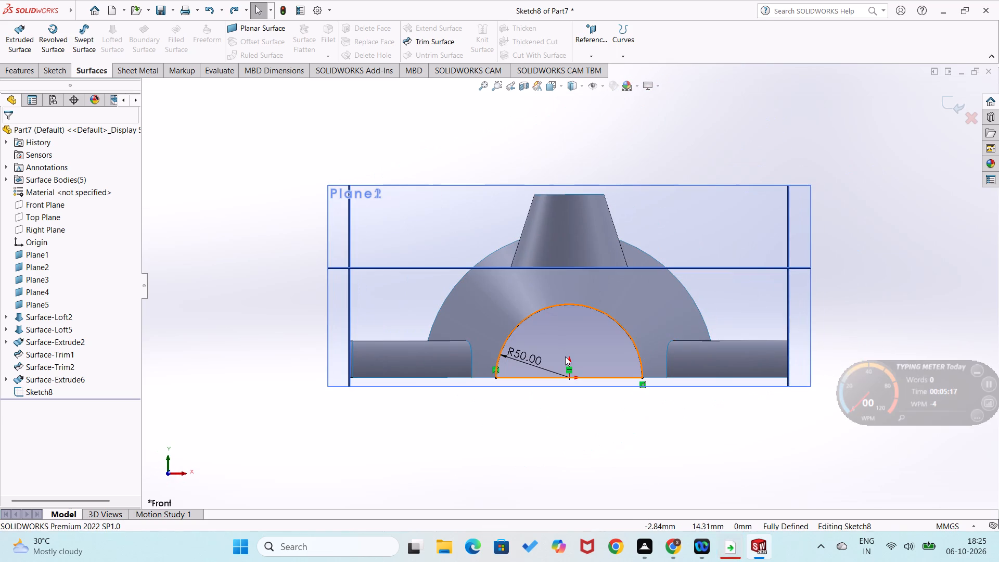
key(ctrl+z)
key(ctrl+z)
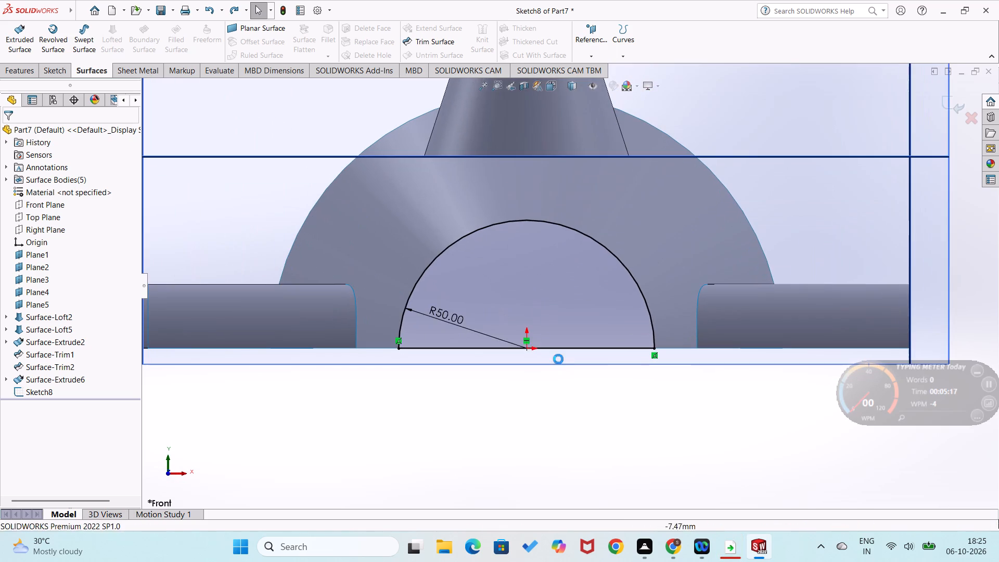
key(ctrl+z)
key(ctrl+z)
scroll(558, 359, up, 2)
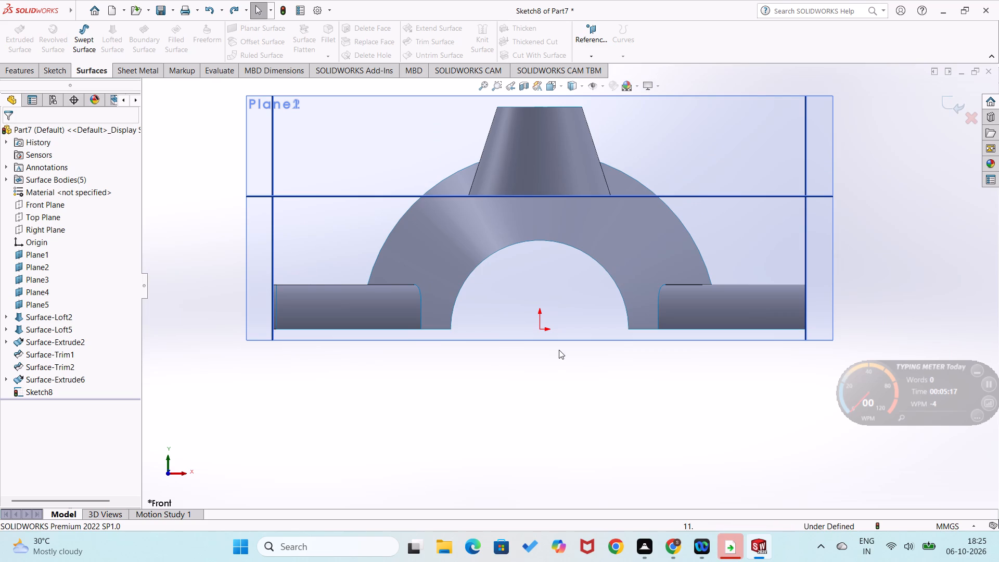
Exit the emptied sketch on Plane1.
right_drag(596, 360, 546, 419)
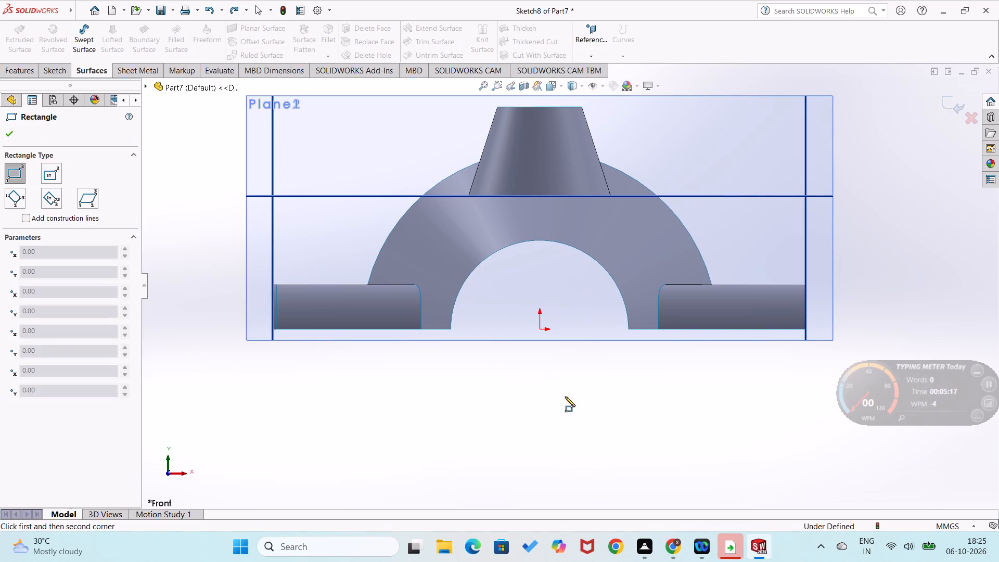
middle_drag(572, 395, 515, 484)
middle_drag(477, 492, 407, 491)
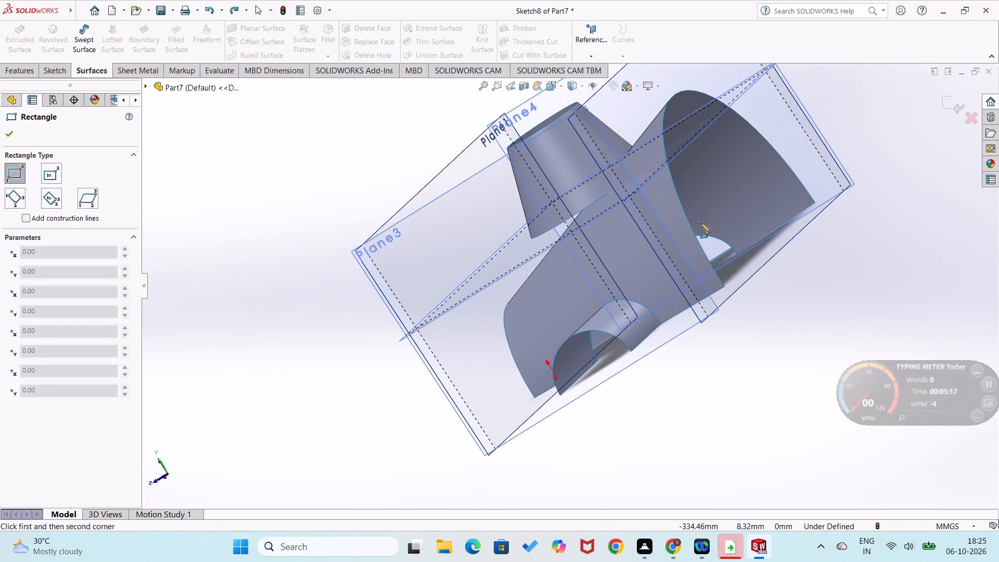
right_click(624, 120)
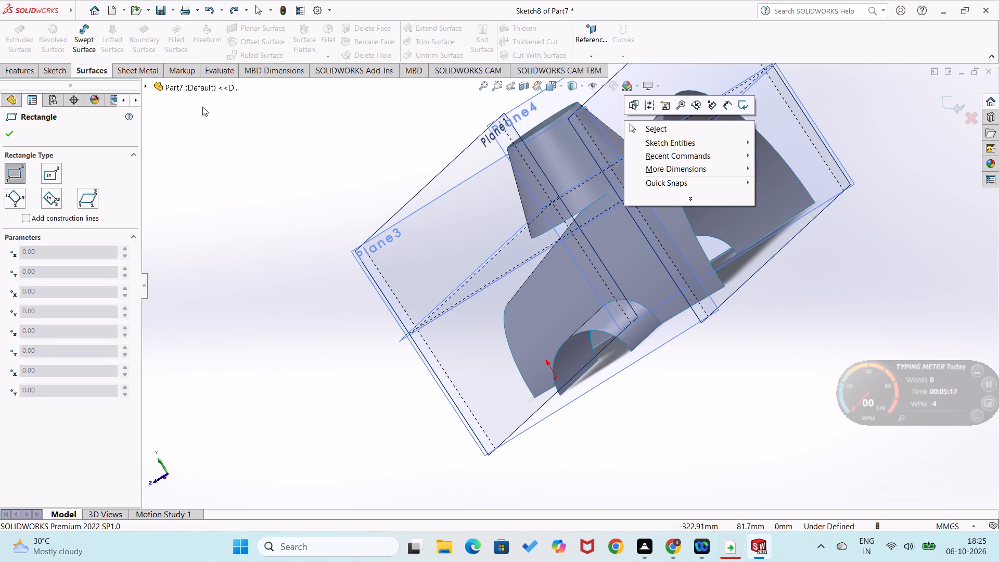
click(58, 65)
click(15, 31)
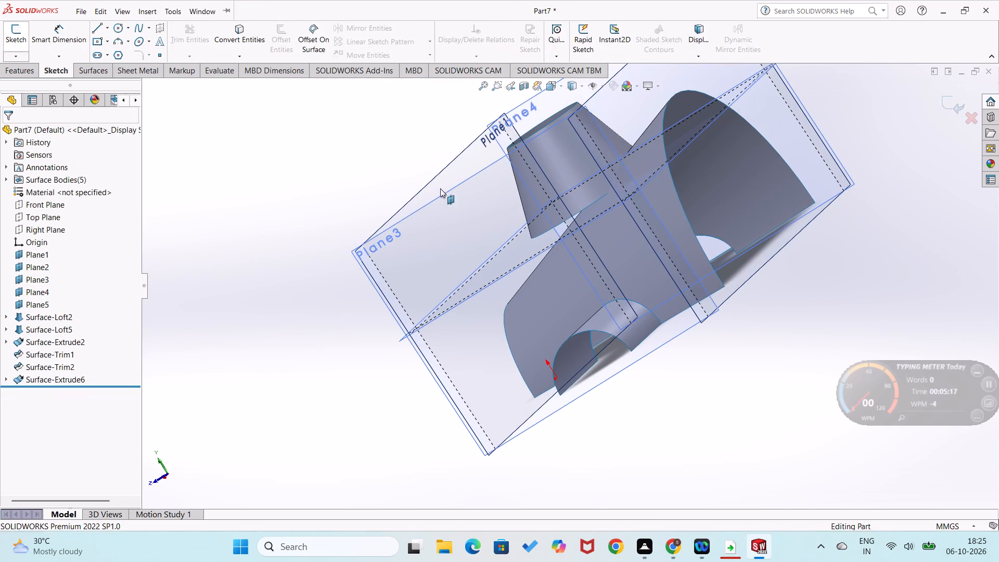
Open a new sketch on Plane2 at the main loft's larger opening.
right_click(622, 121)
click(648, 107)
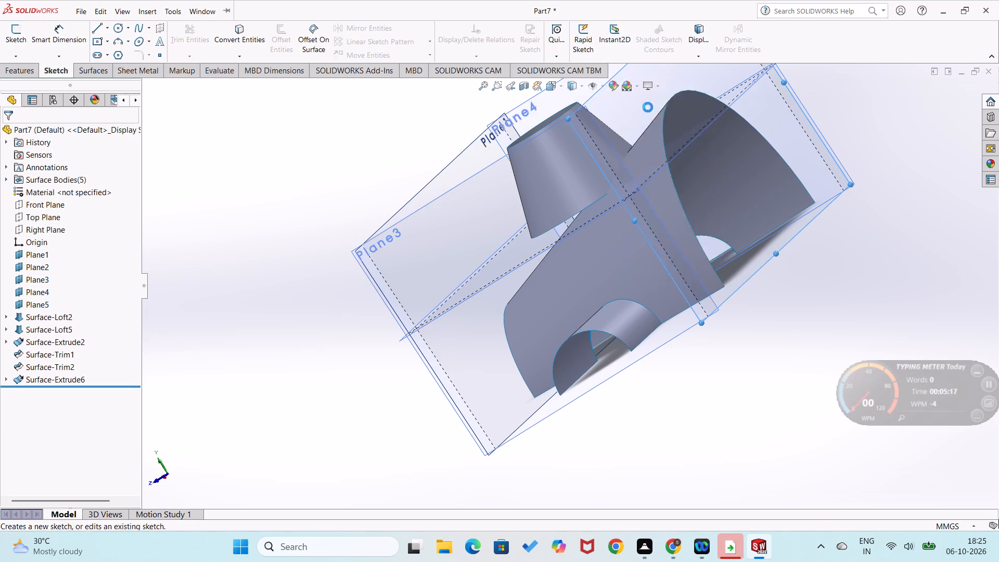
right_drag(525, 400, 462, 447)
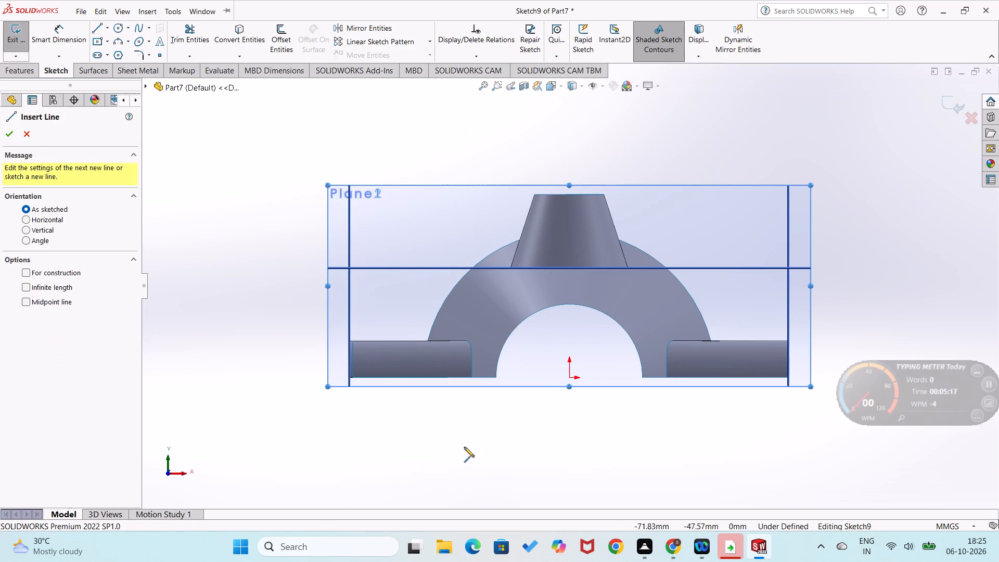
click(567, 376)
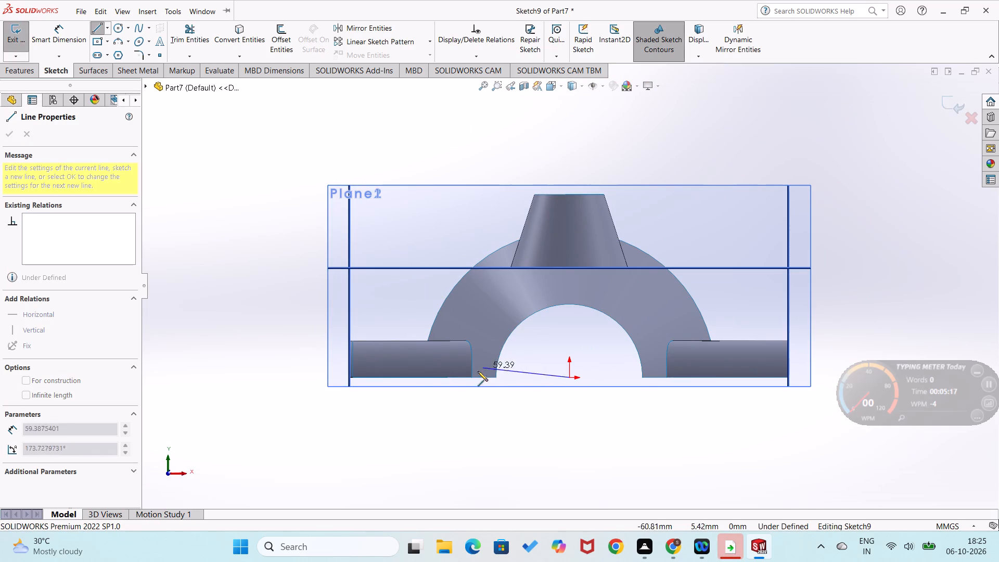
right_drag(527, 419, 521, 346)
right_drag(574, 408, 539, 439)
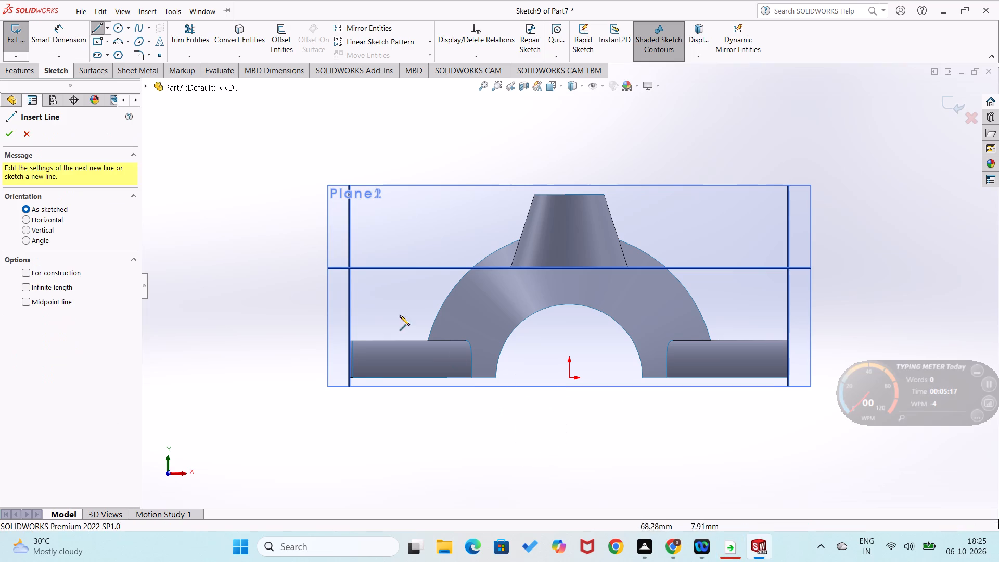
Sketch an upper semicircular centerpoint arc of about 83 mm radius, centred on the origin with both endpoints level with it.
click(122, 40)
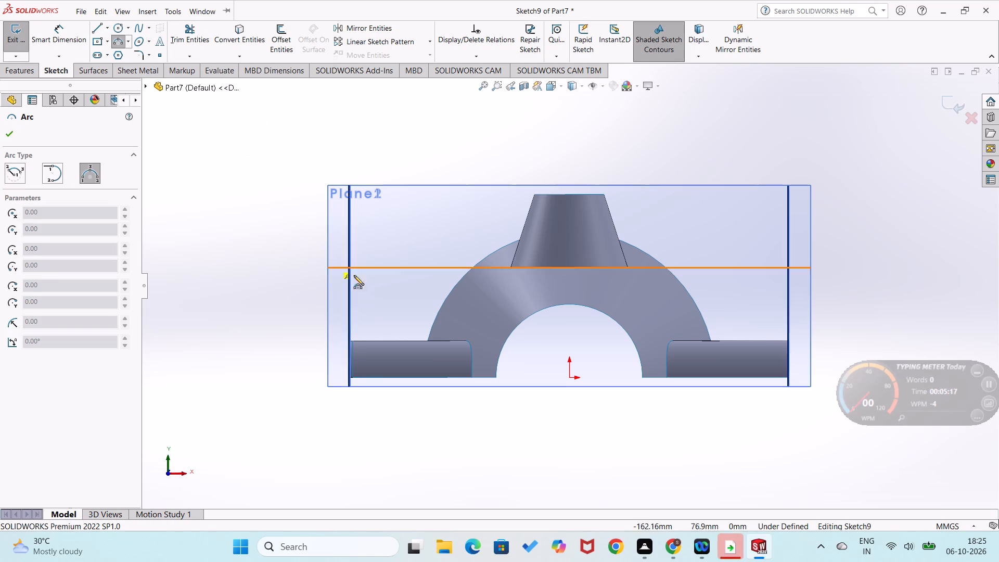
click(20, 175)
click(567, 377)
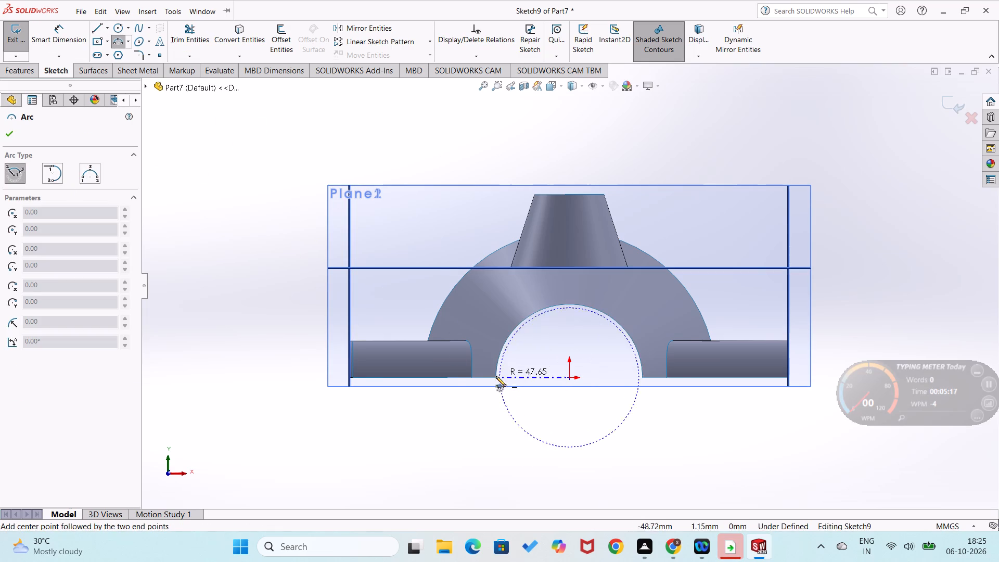
click(448, 379)
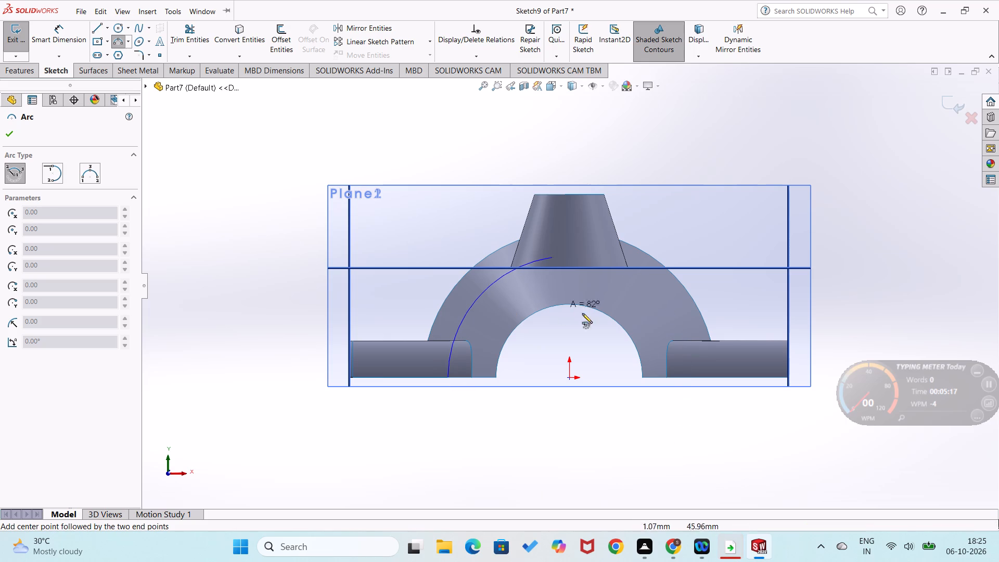
click(690, 379)
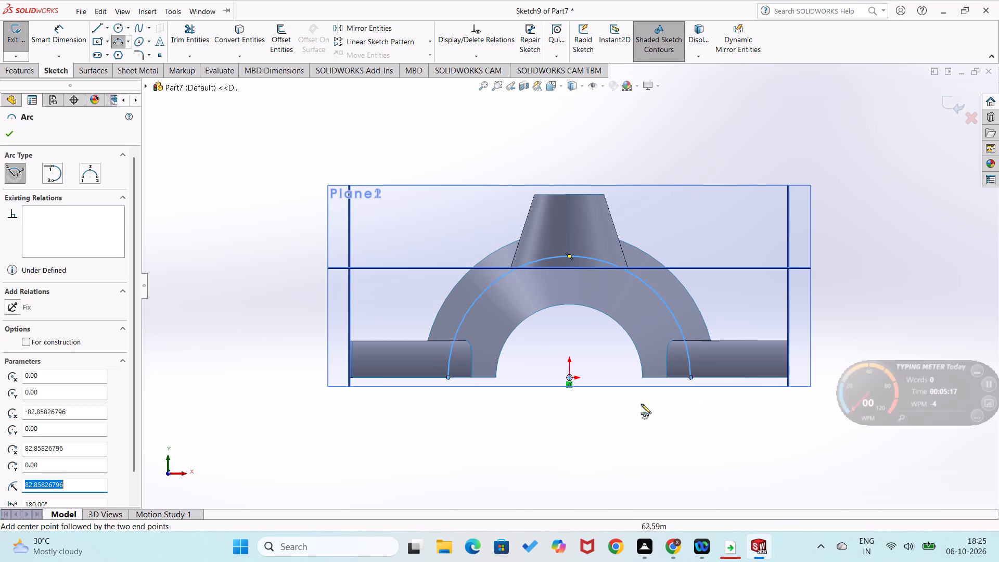
Dimension the semicircular arc's radius as 100 mm.
right_drag(588, 450, 610, 373)
click(664, 298)
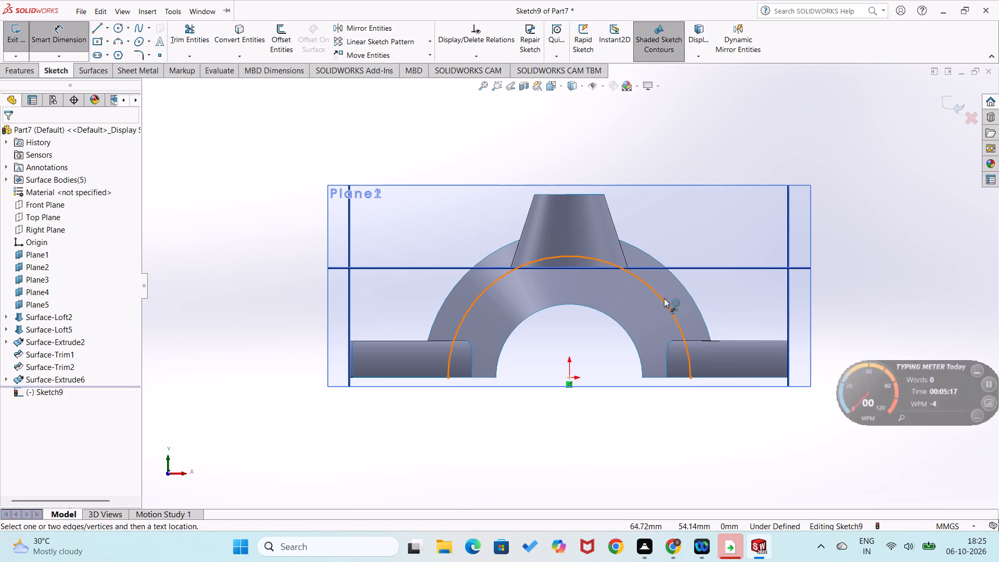
click(625, 351)
text(100)
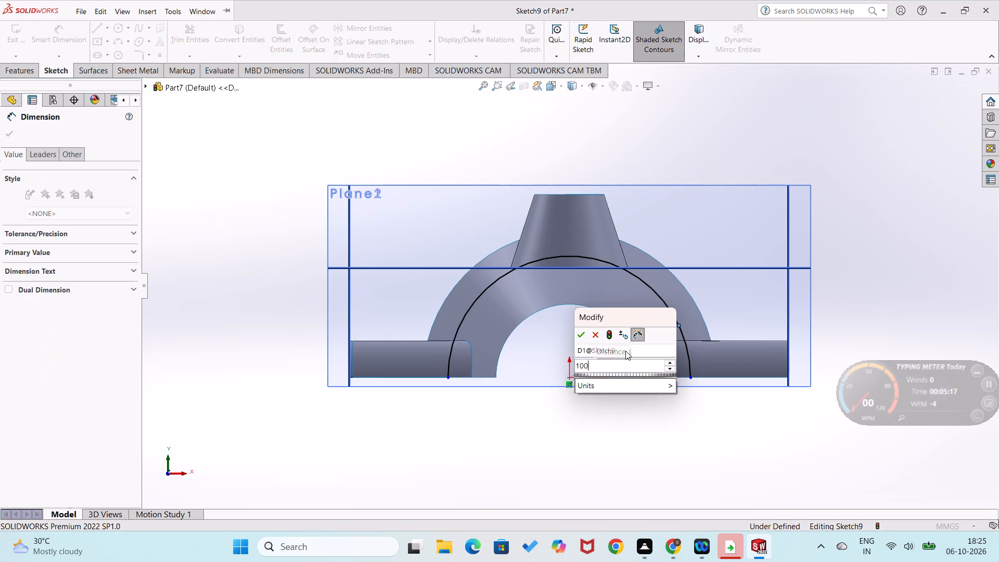
key(Return)
click(674, 420)
Close the semicircle with a horizontal line between the arc's endpoints and dimension the line's length.
right_drag(664, 422, 575, 453)
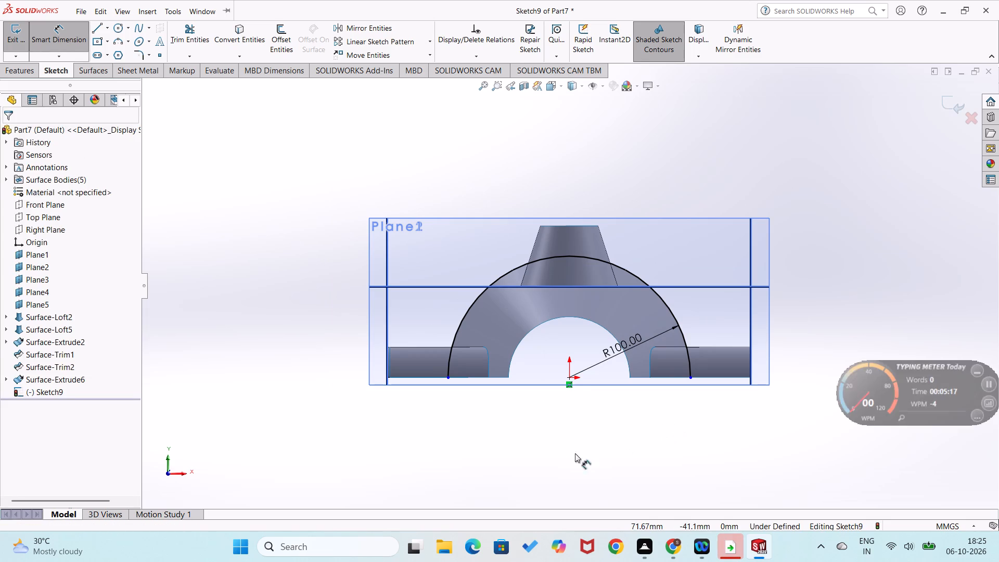
right_drag(575, 453, 563, 455)
click(690, 380)
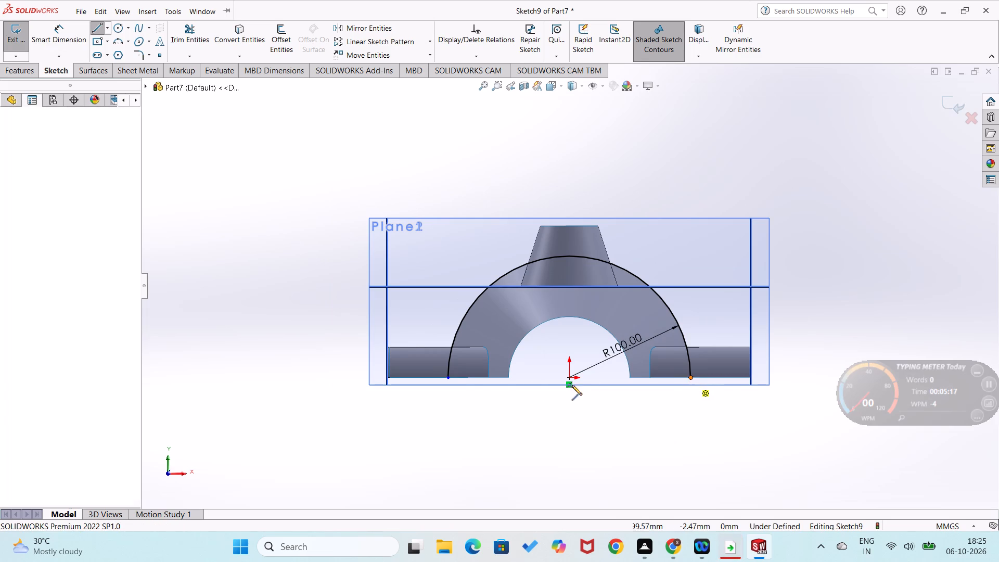
click(447, 377)
right_drag(457, 442, 443, 345)
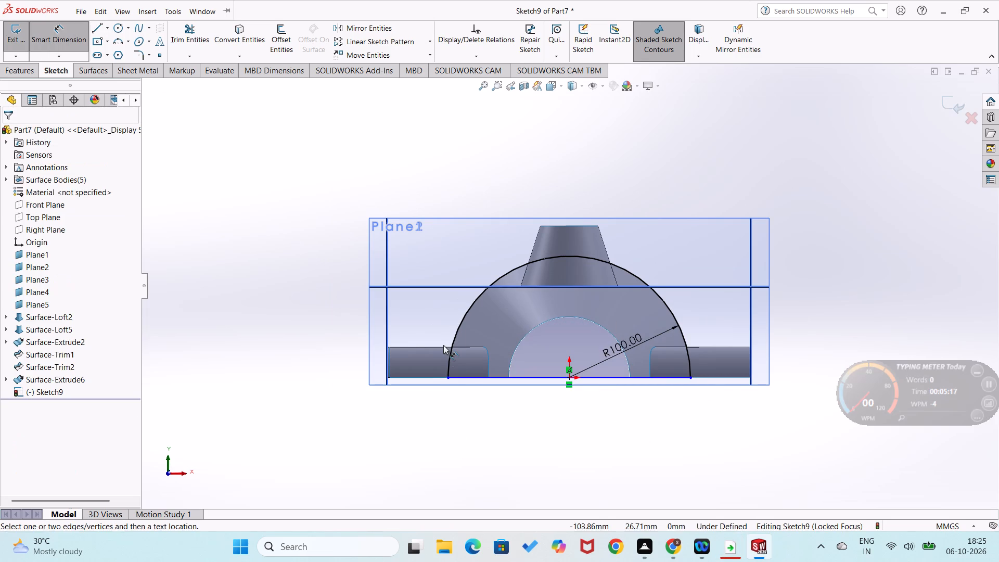
drag(532, 379, 533, 385)
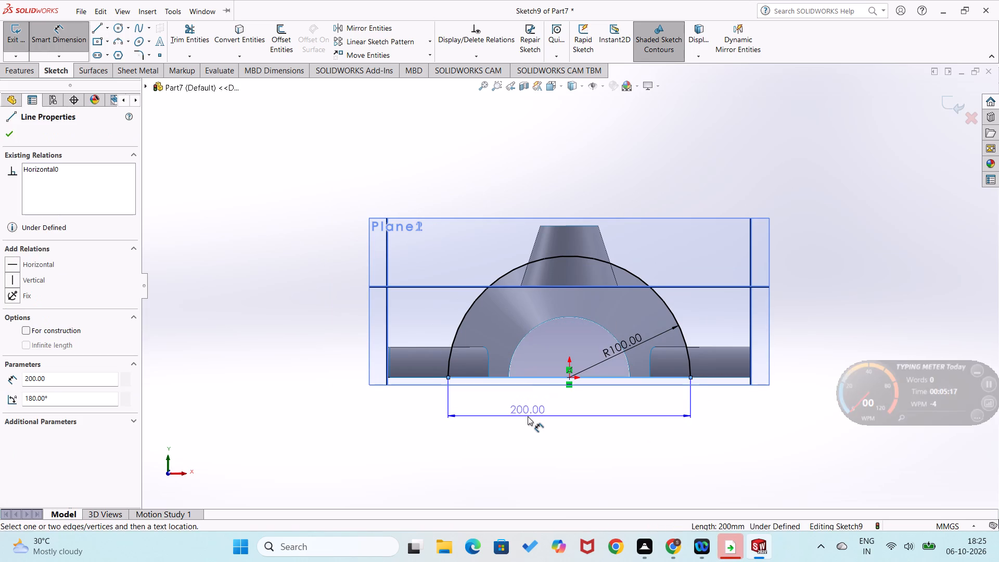
click(528, 416)
click(484, 401)
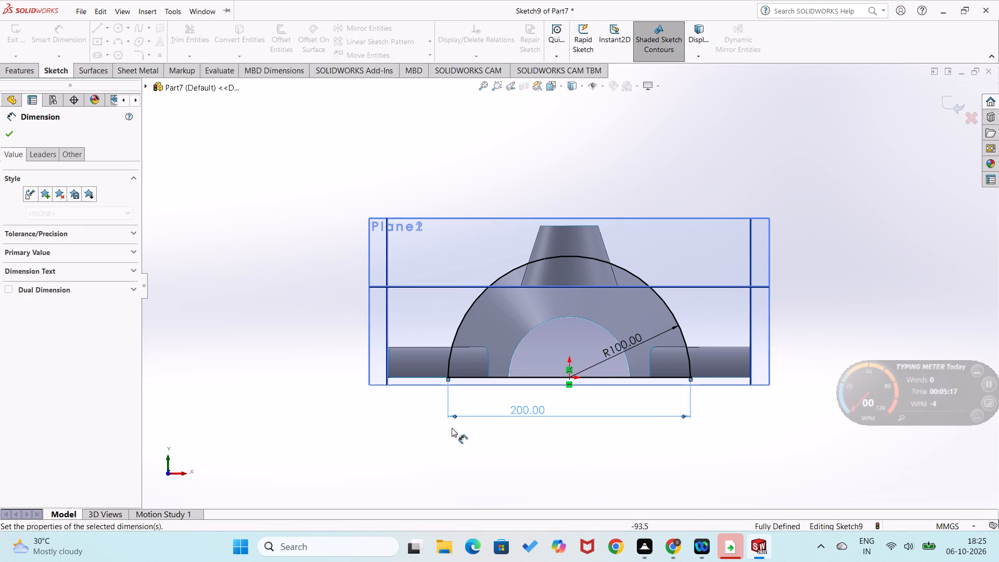
click(439, 436)
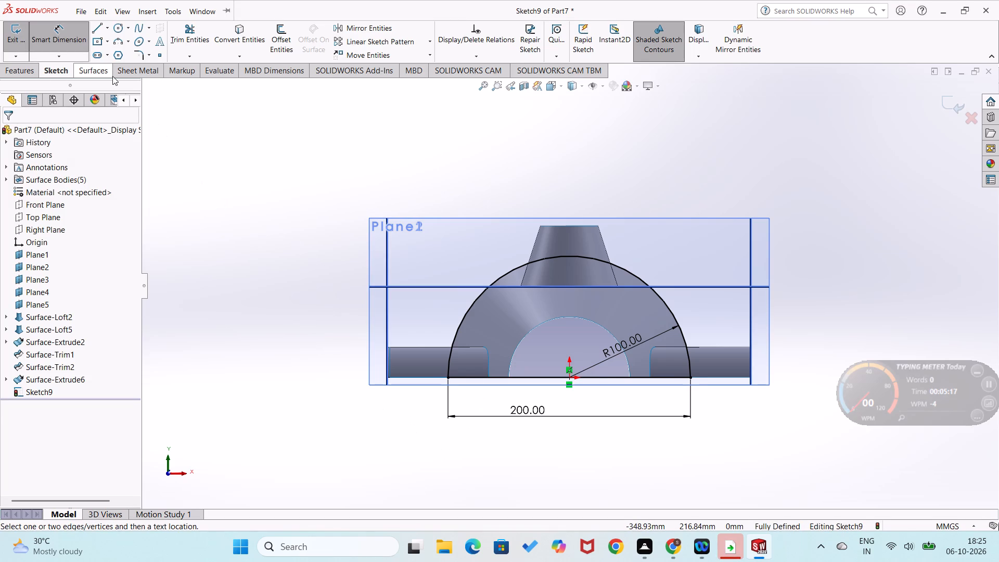
Start a surface extrusion of the closed 100 mm radius semicircular profile and try a blind depth of 150 mm.
click(90, 65)
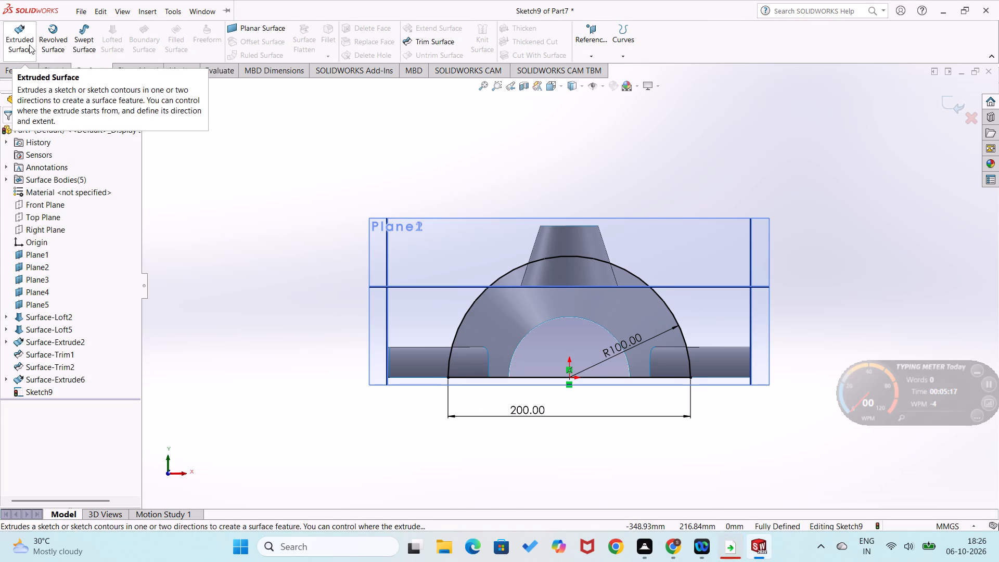
click(24, 44)
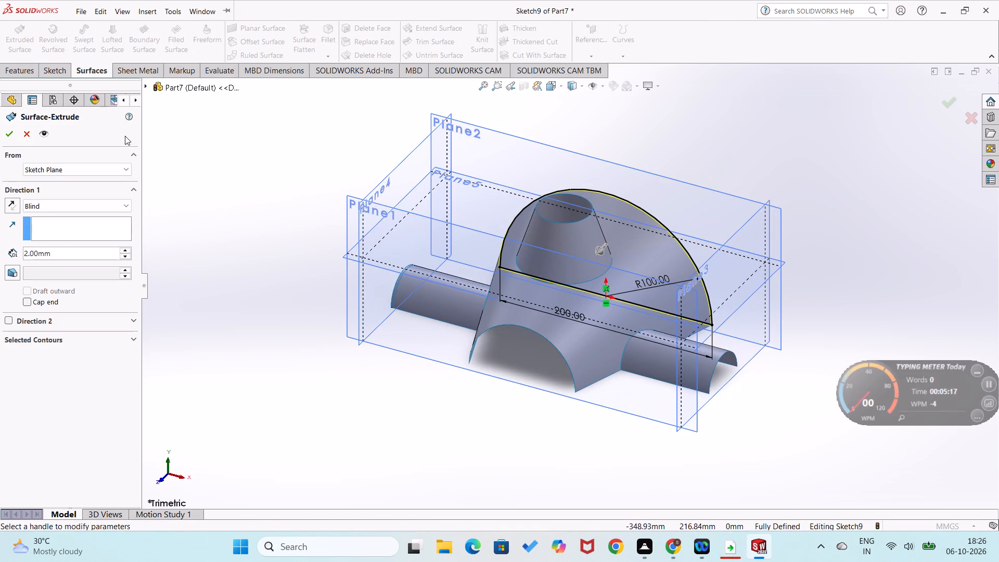
drag(101, 247, 0, 245)
drag(78, 255, 2, 254)
text(150)
key(Return)
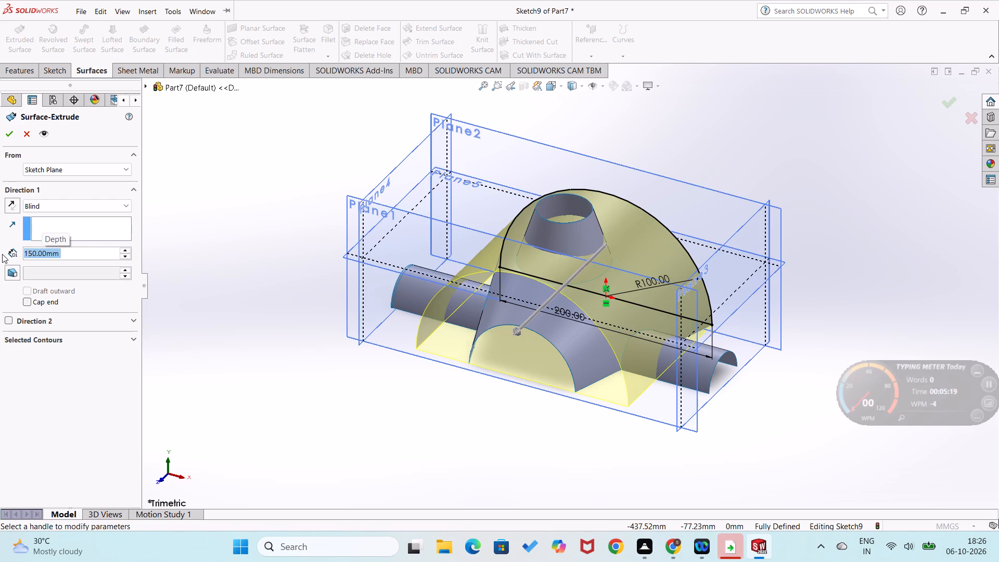
middle_drag(308, 406, 387, 359)
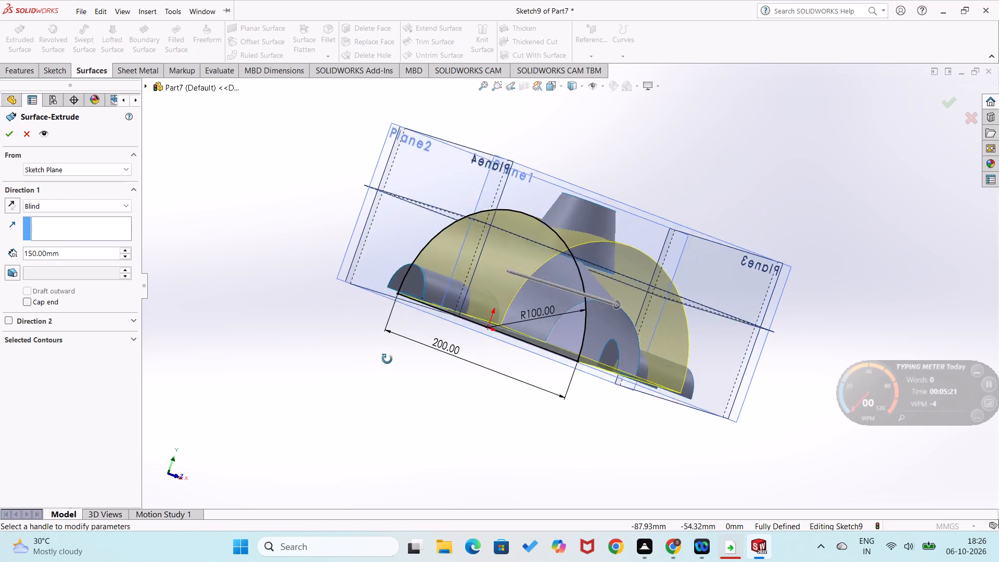
middle_drag(387, 359, 360, 440)
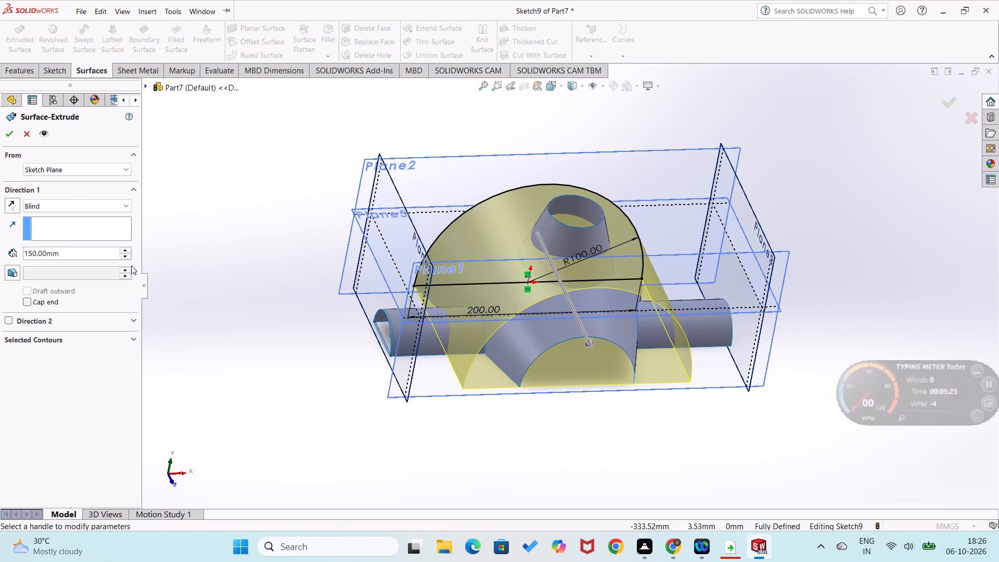
Set the surface extrusion's blind depth to 10 mm and complete the feature.
drag(112, 250, 34, 253)
text(10)
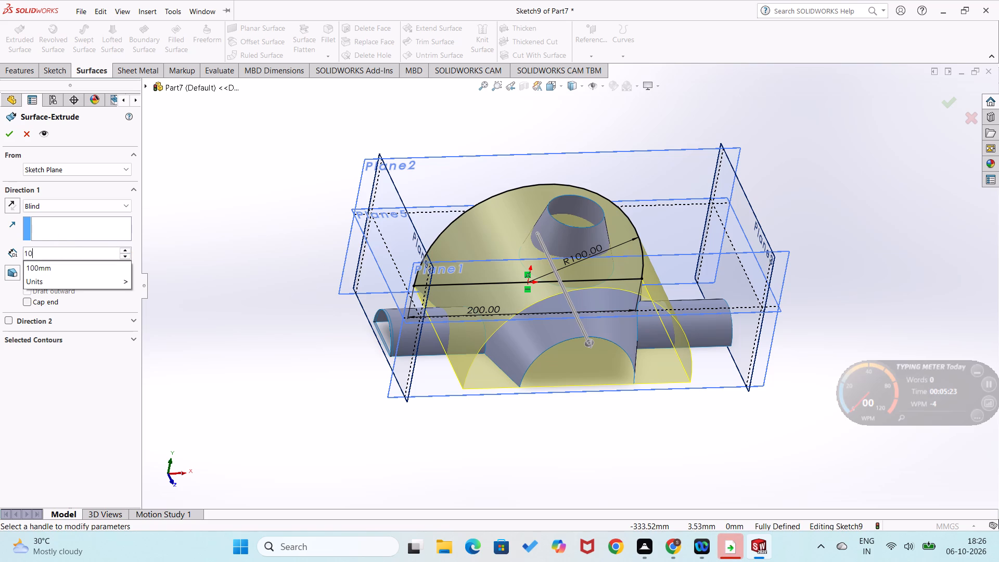
key(Return)
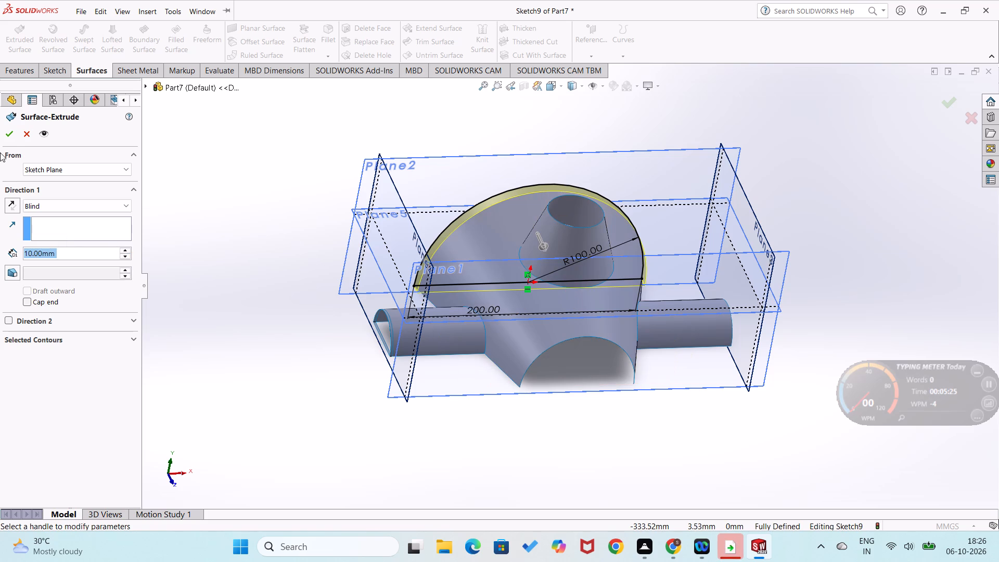
click(11, 133)
click(228, 296)
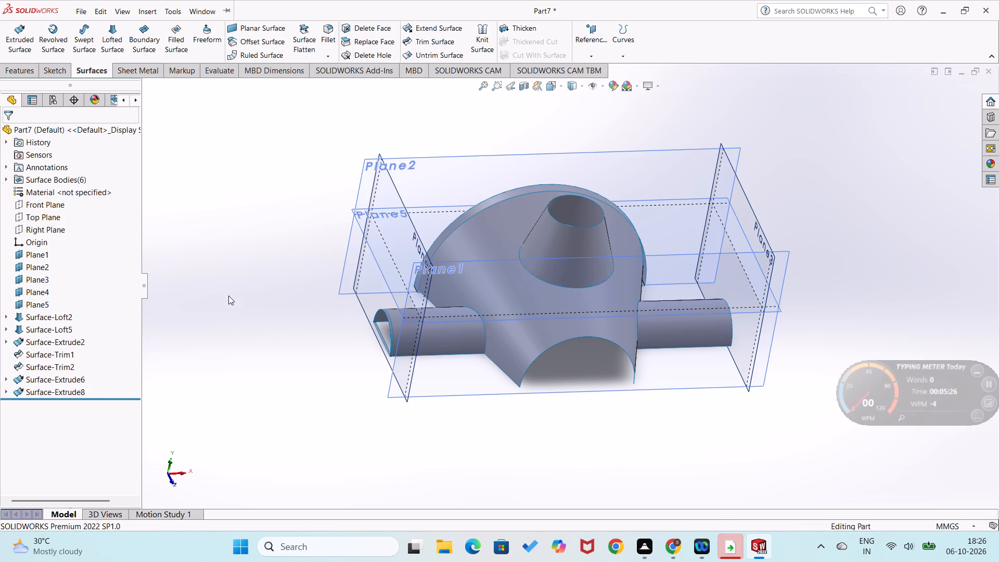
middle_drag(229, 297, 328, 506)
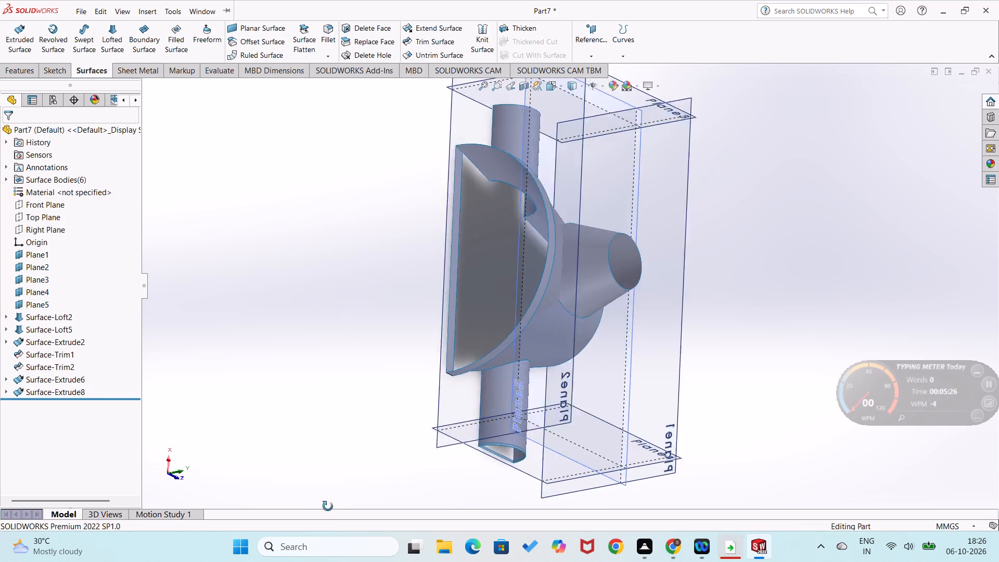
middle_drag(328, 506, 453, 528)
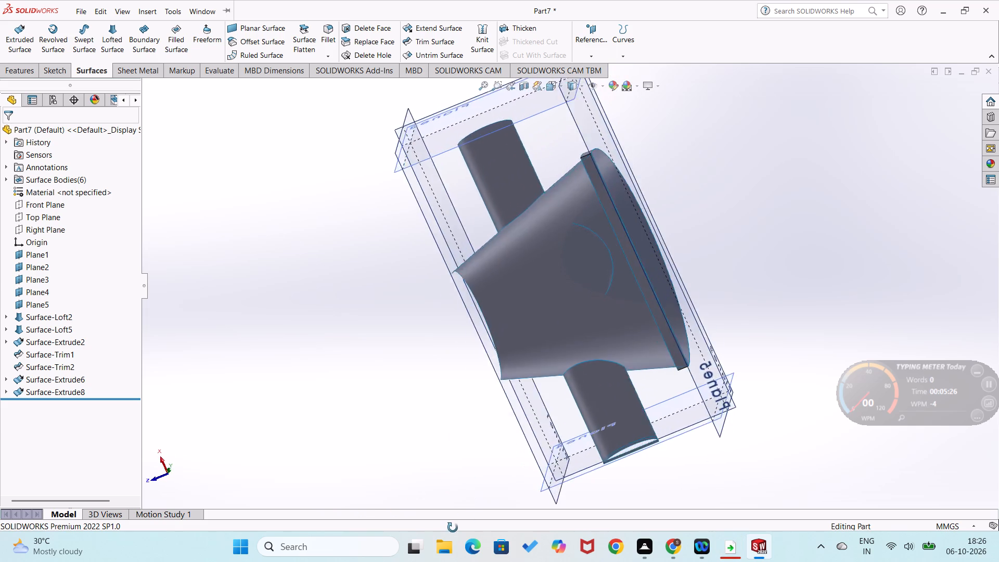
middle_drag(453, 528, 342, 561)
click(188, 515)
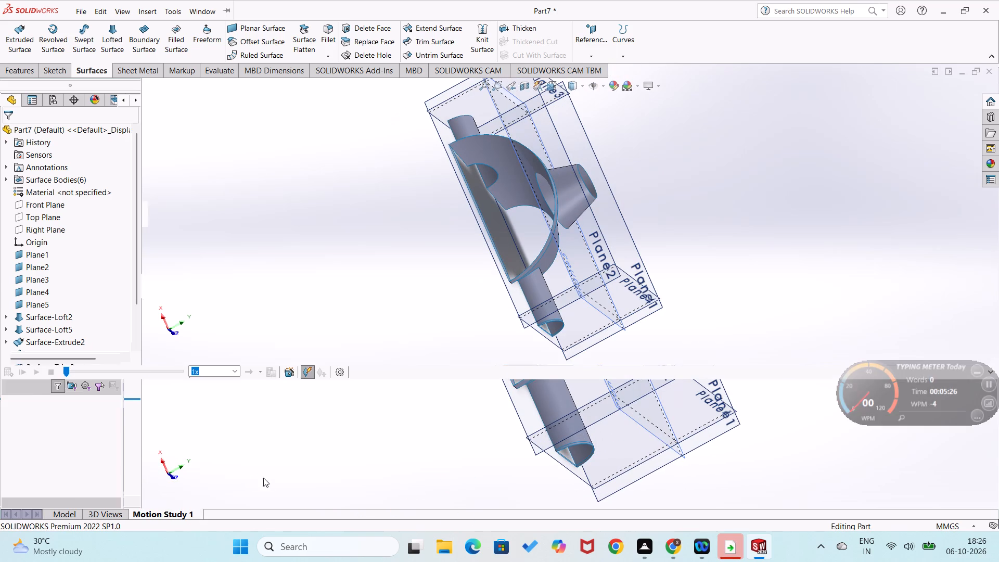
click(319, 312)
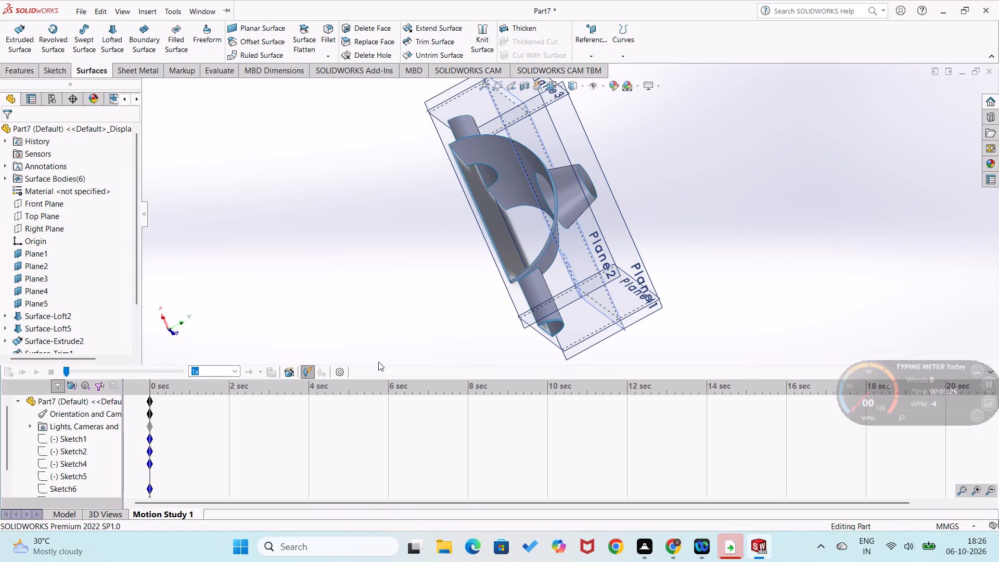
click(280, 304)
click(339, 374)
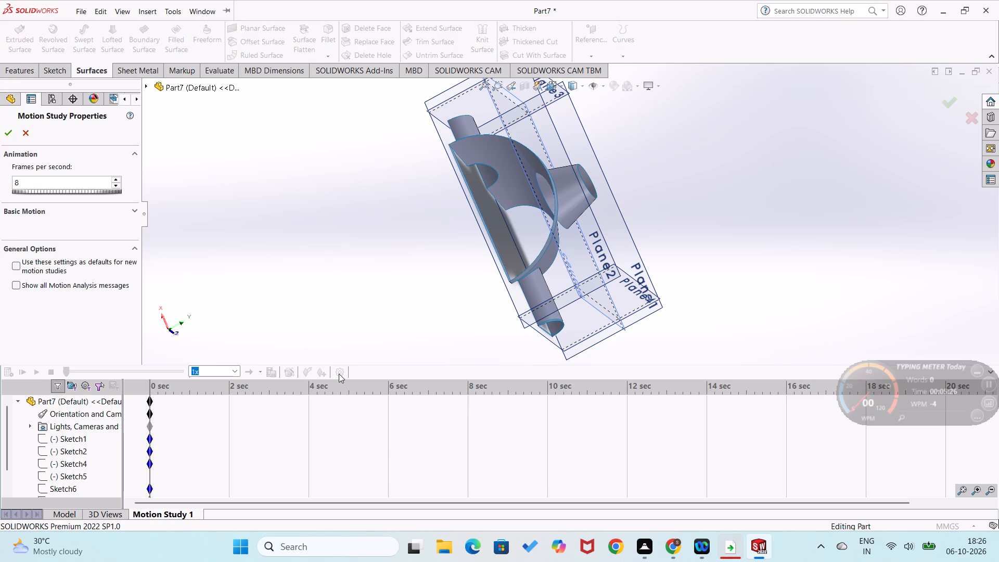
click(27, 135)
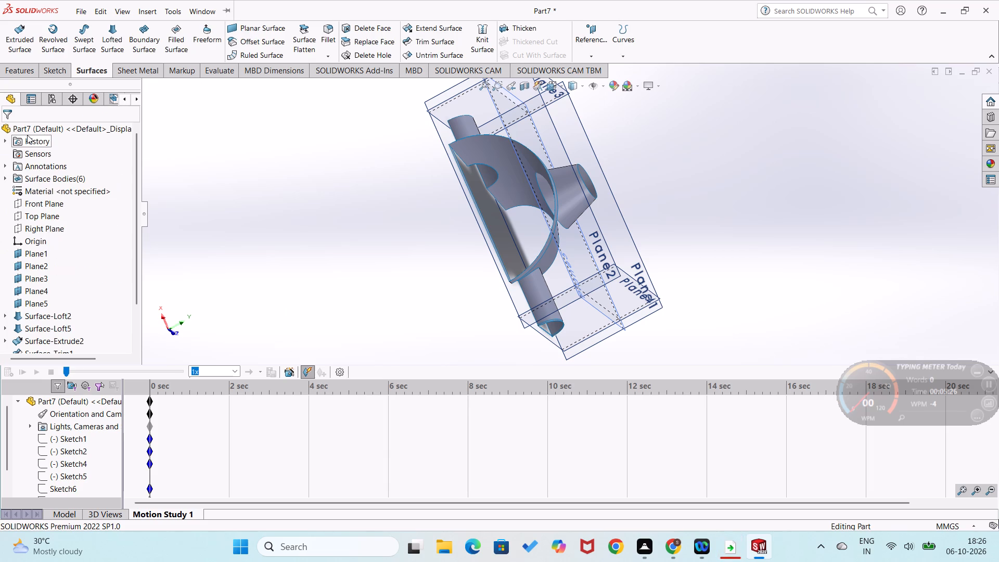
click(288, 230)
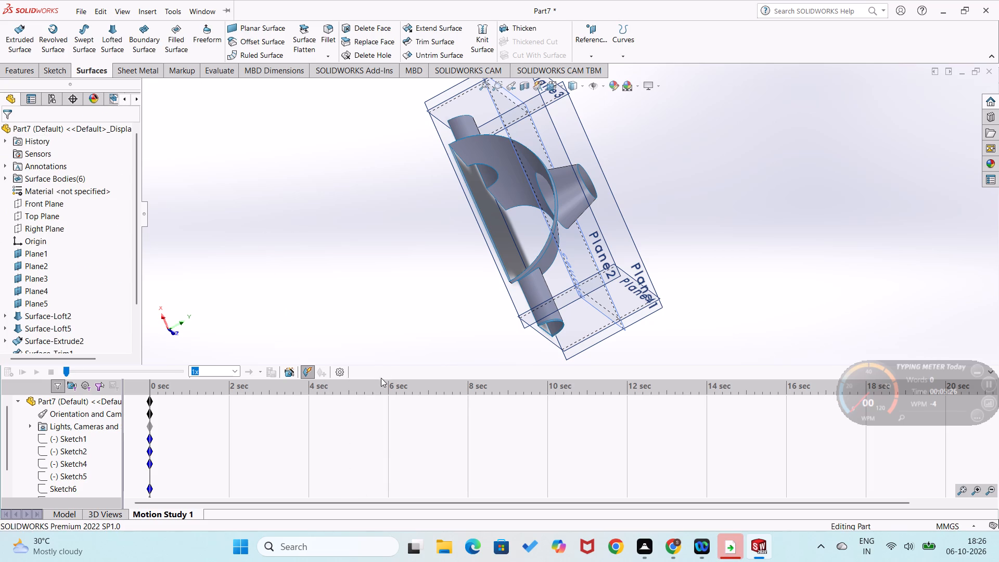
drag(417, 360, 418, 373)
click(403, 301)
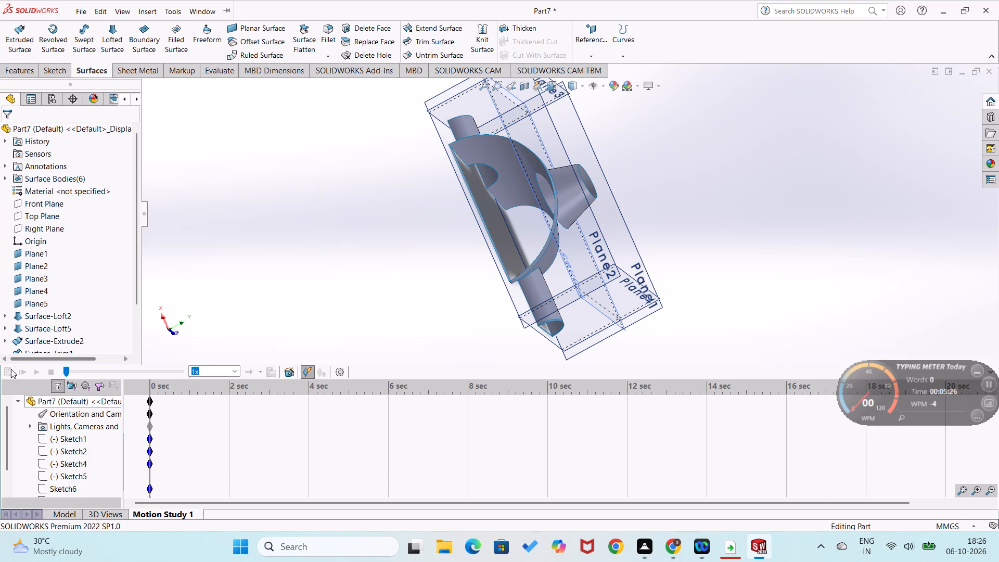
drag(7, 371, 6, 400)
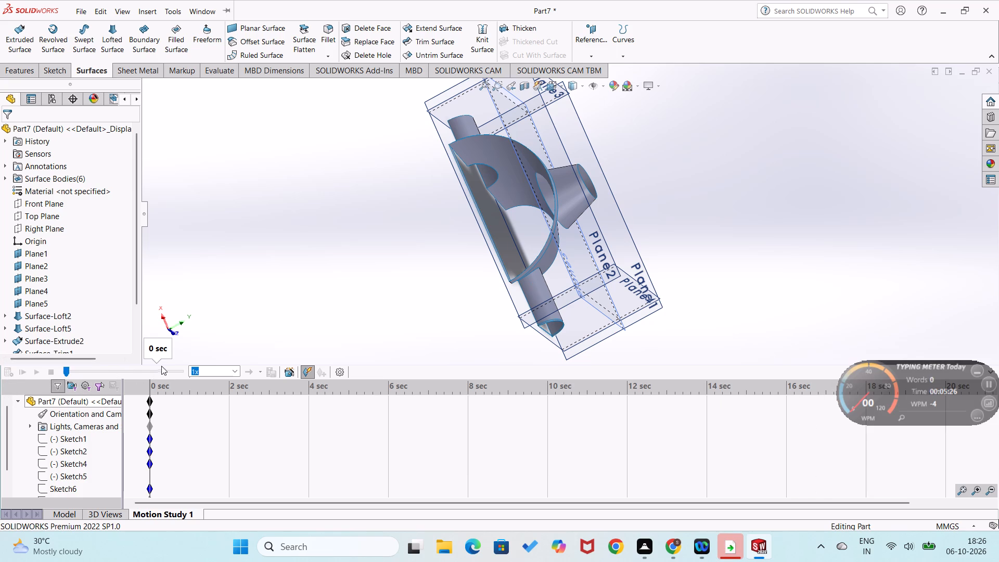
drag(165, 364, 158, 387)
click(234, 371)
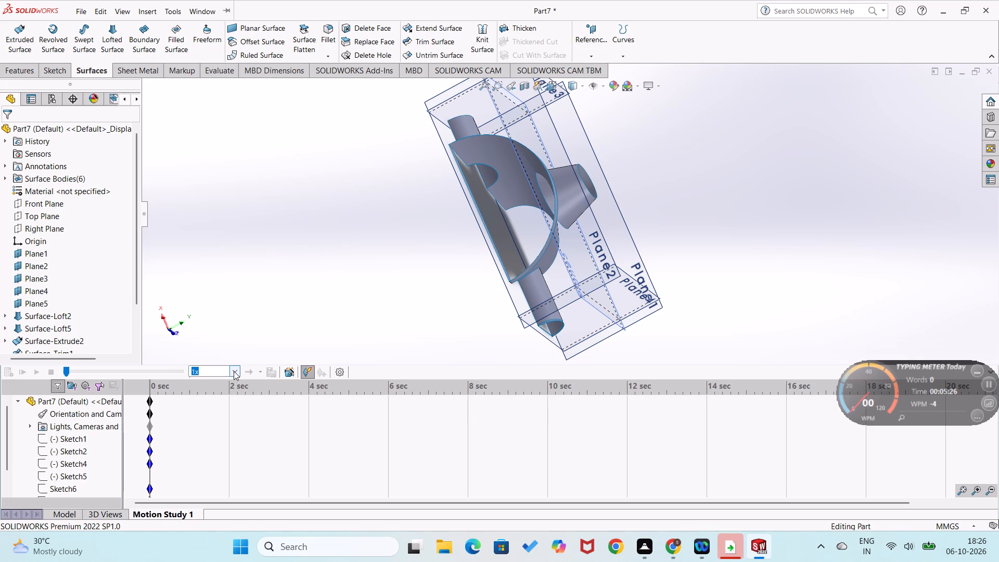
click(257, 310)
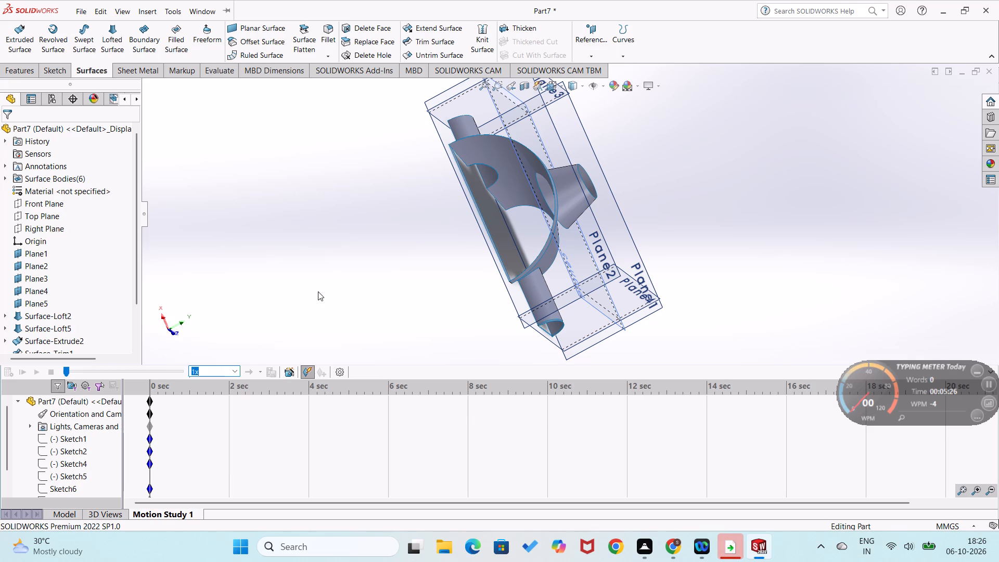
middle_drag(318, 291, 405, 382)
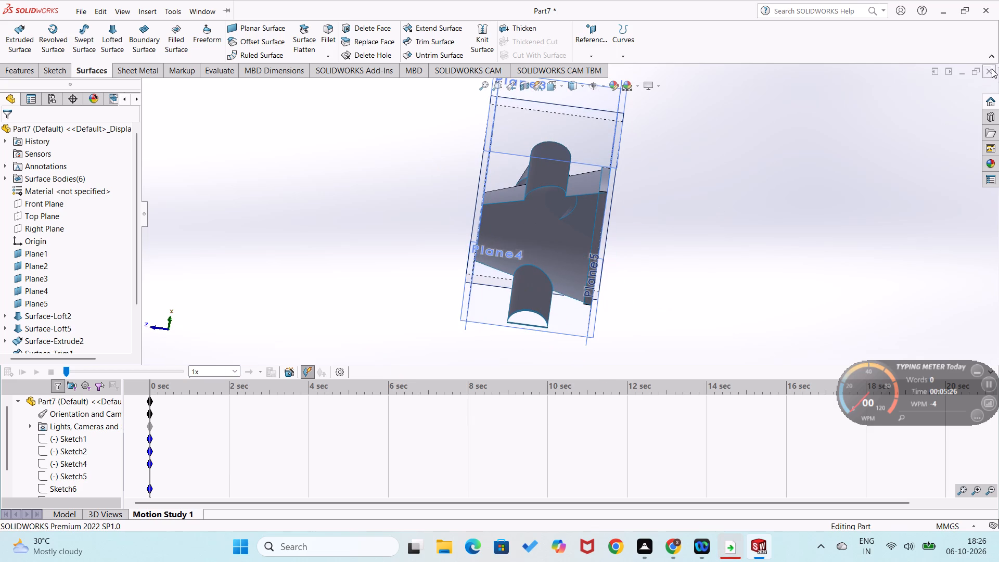
Close the surface part Part7.
click(992, 69)
click(514, 282)
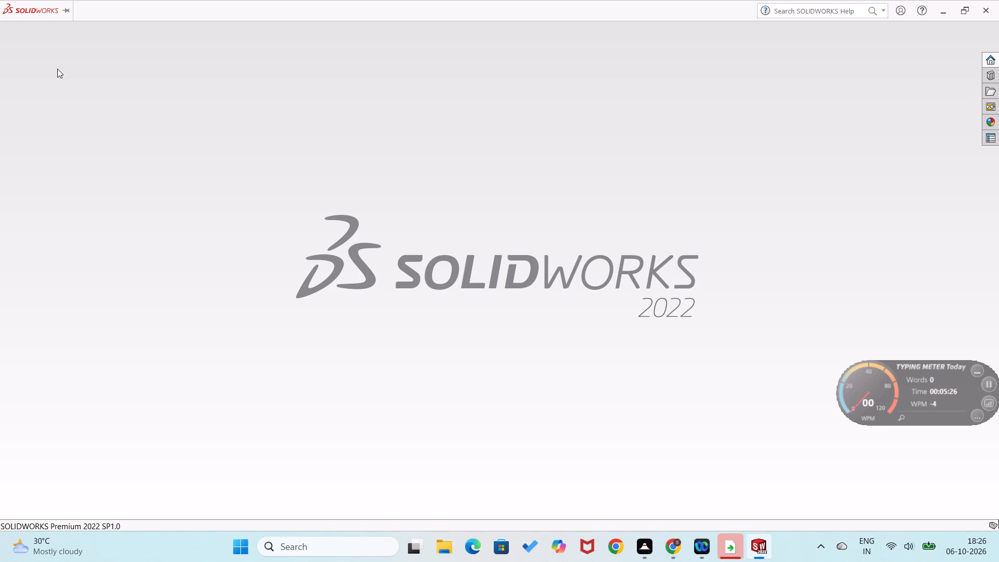
Create a new part document.
click(57, 69)
click(93, 4)
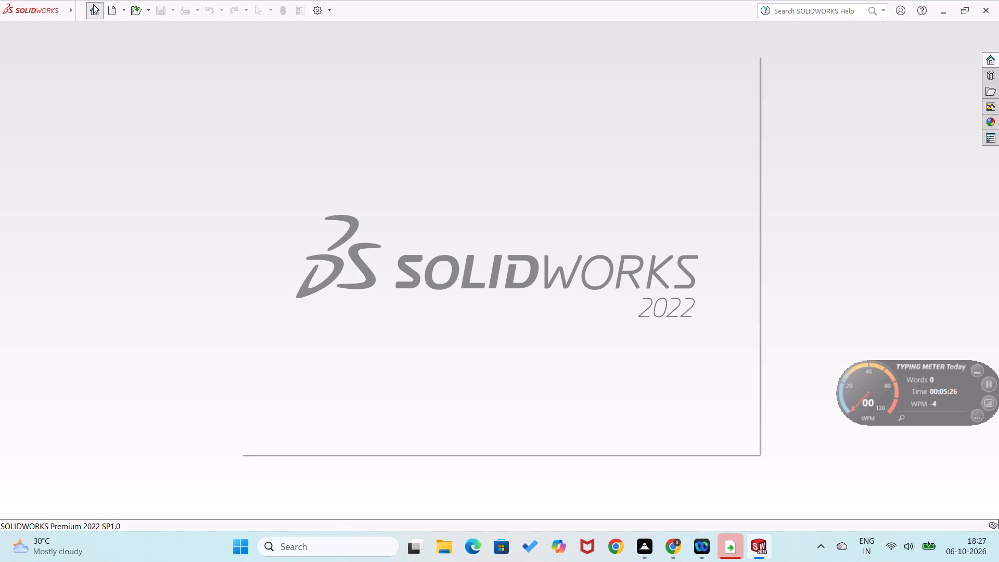
click(284, 158)
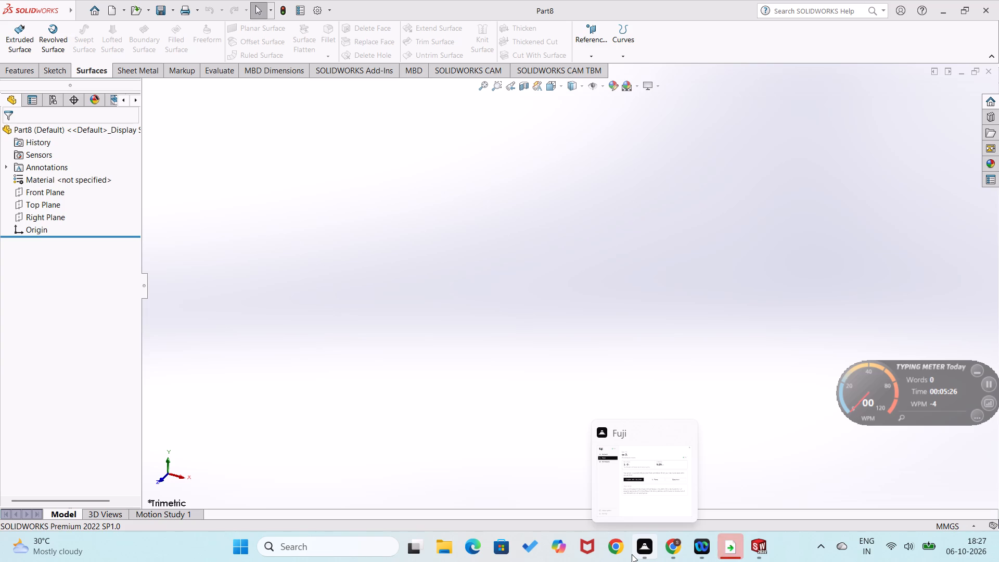
Sketch a corner rectangle on the Top Plane starting at the origin, about 21 mm wide and 68 mm tall.
right_click(48, 204)
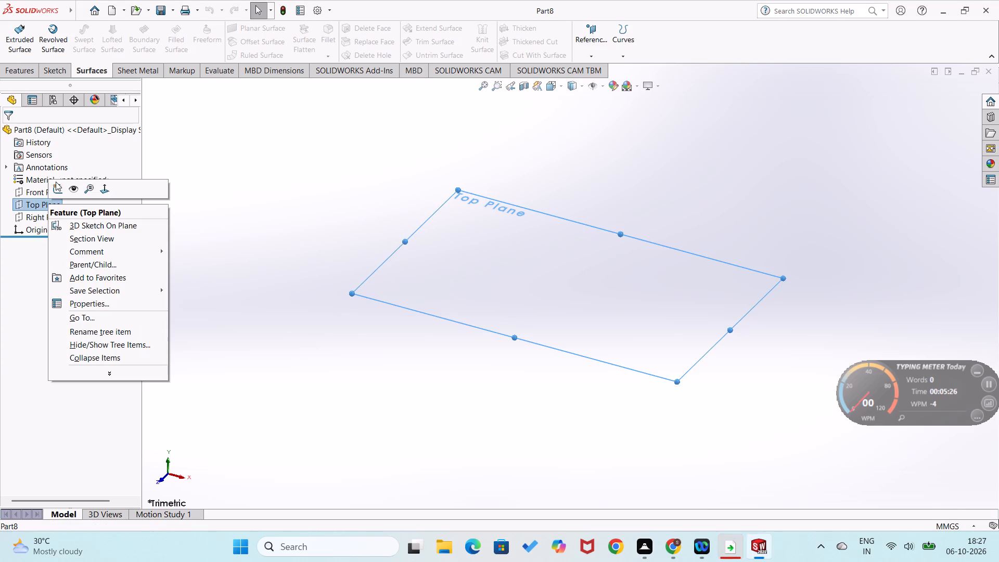
click(61, 184)
right_drag(305, 249, 284, 325)
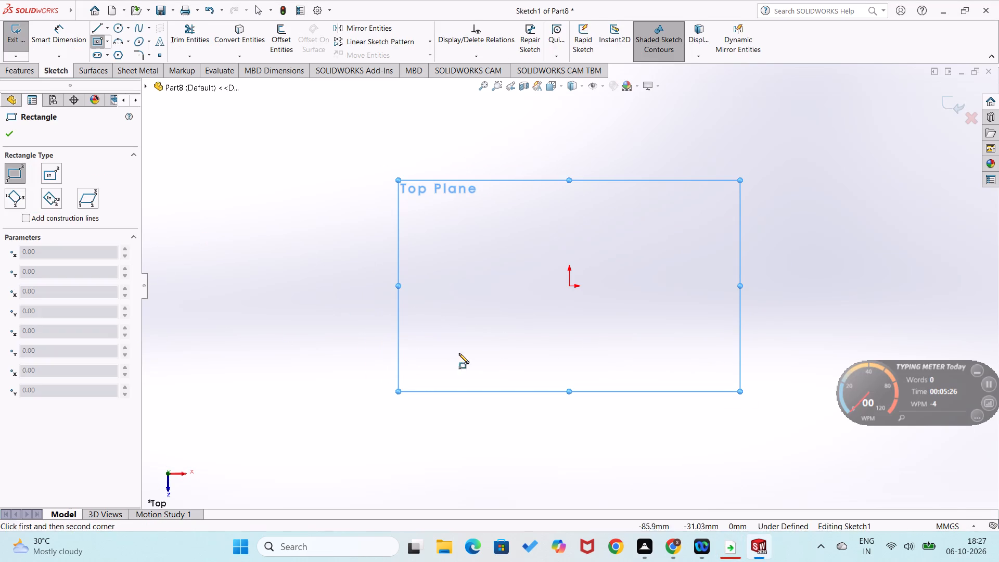
click(571, 289)
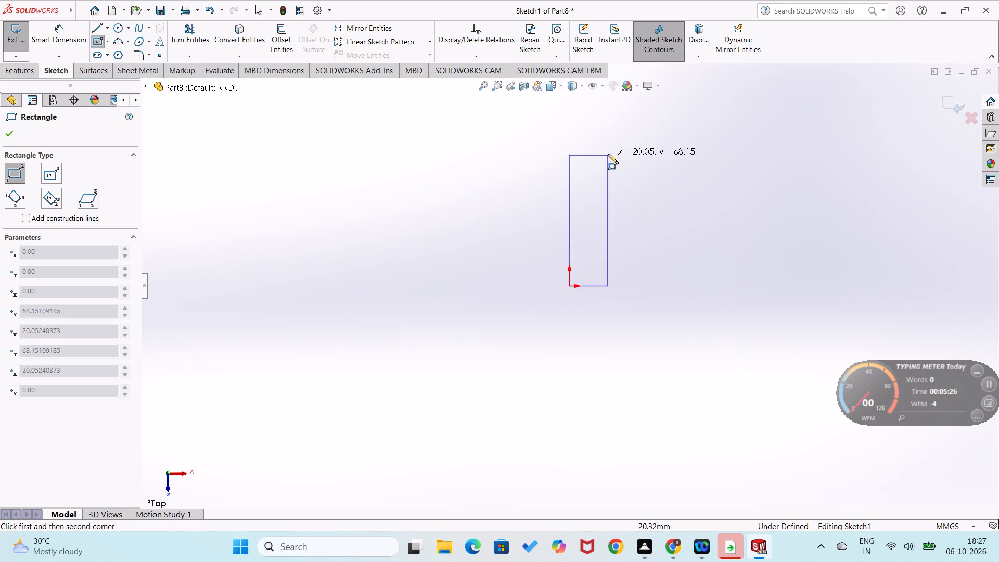
click(609, 154)
Dimension the rectangle's bottom edge as 15 mm and its vertical edge as 40 mm.
right_drag(685, 323, 676, 234)
click(597, 286)
click(600, 321)
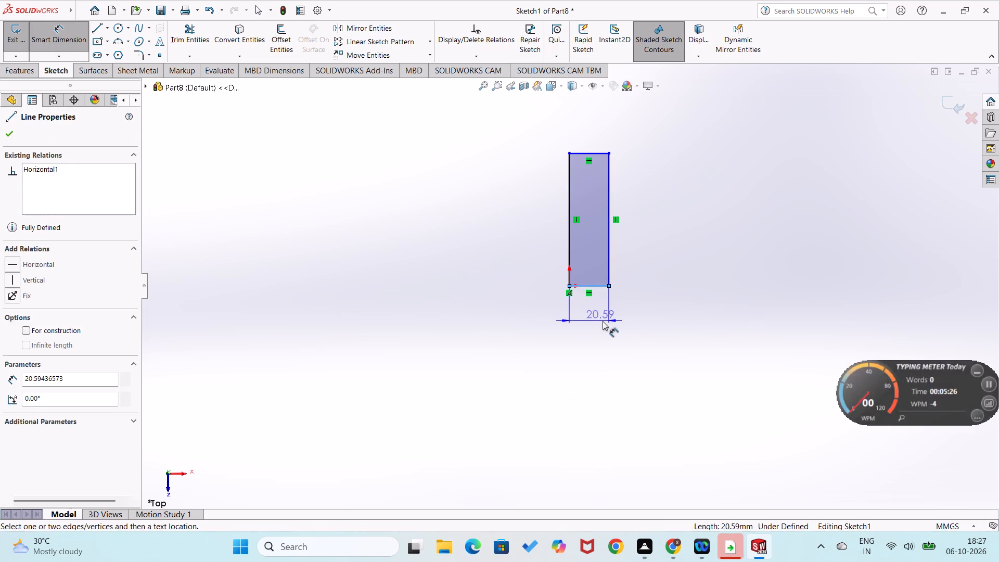
text(15)
key(Return)
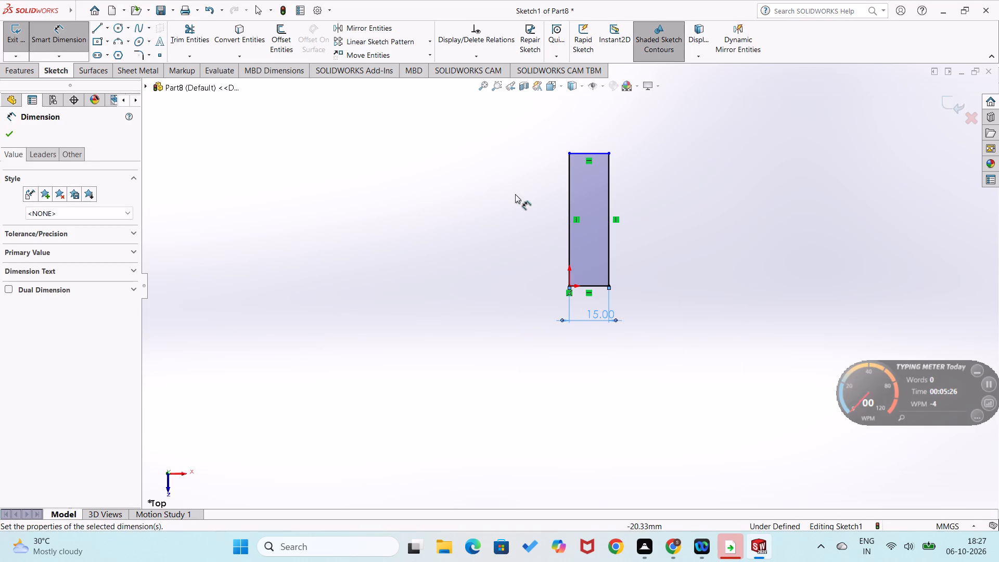
click(567, 223)
click(548, 235)
text(40)
key(Return)
click(447, 215)
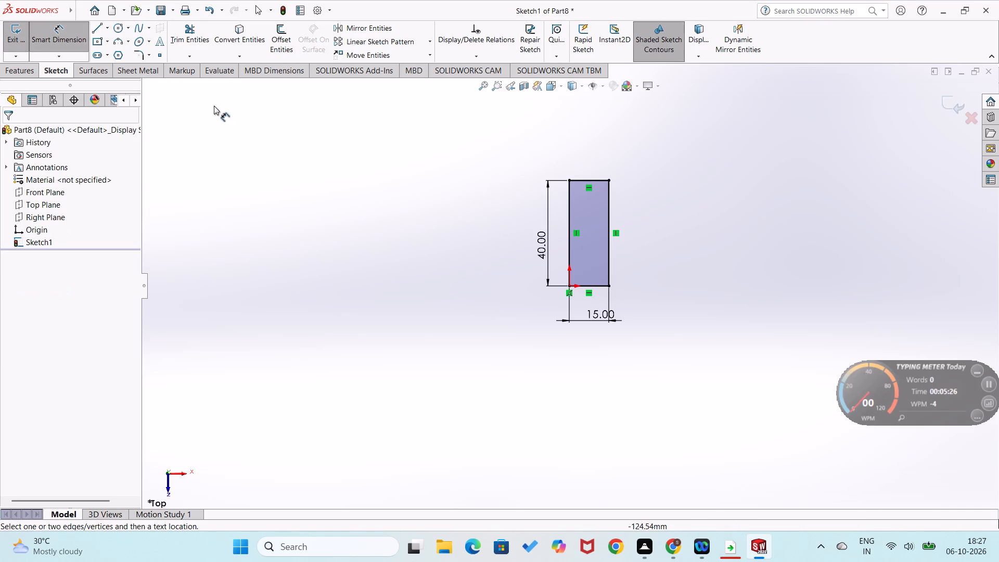
Create a 1 mm thick sheet metal base flange from the rectangular sketch.
click(17, 69)
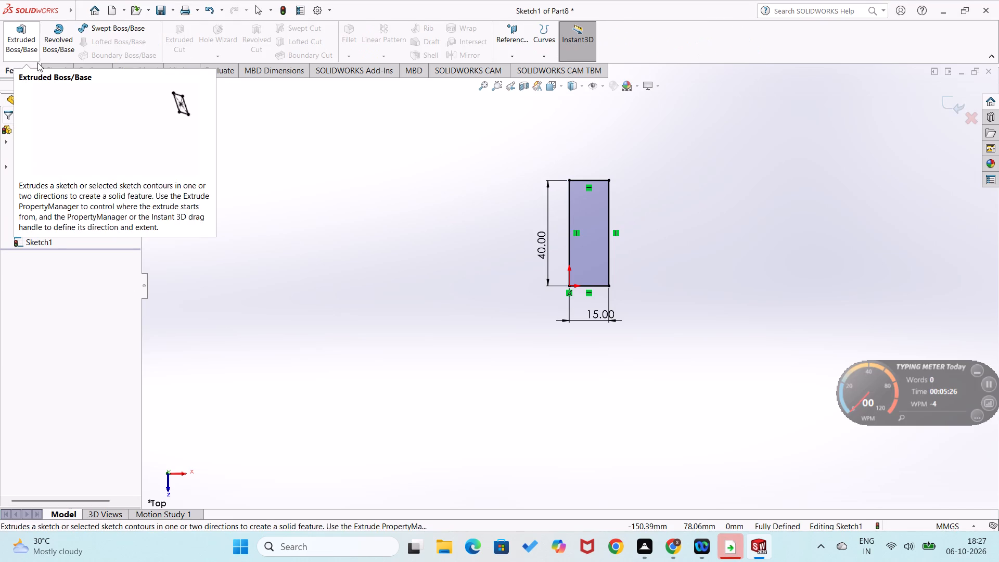
click(91, 66)
click(124, 73)
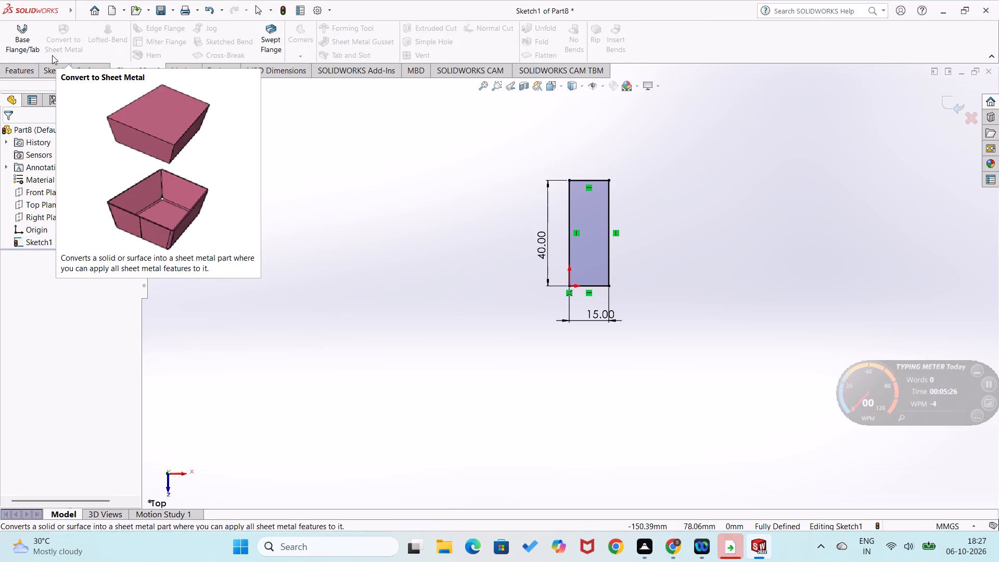
click(28, 47)
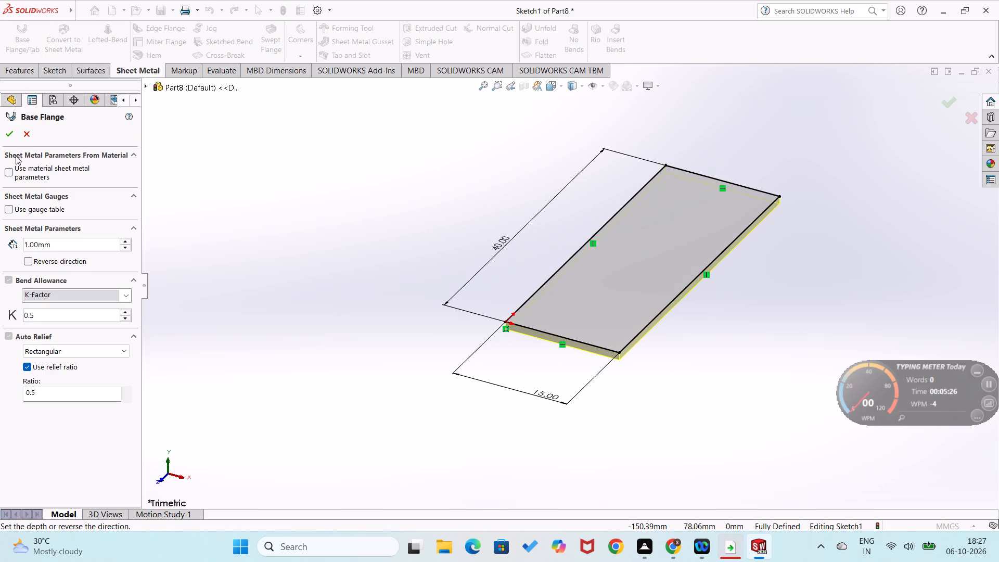
click(11, 135)
click(232, 246)
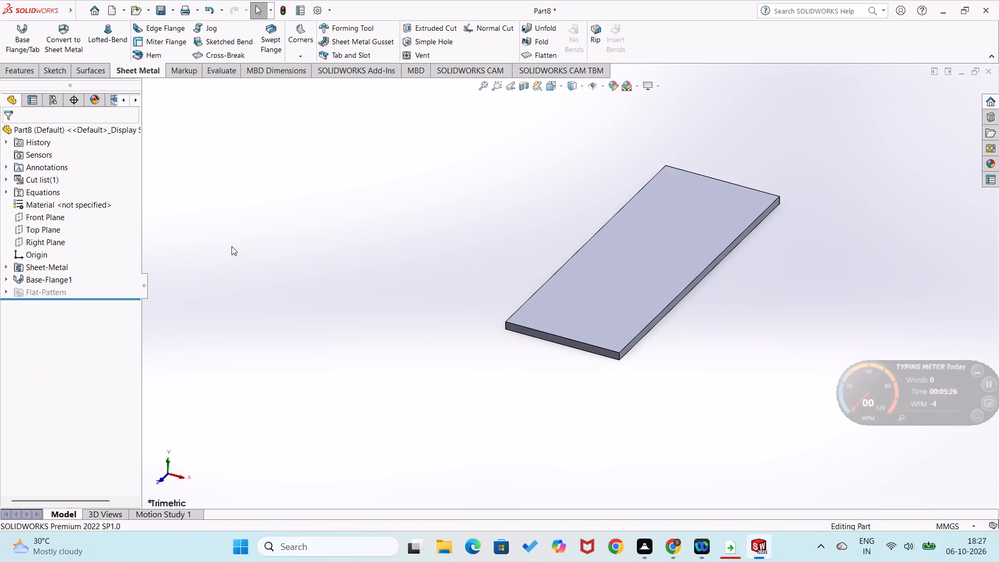
Add a downward edge flange along the base flange's 40 mm edge away from the origin, with a 50° angle and 6 mm length.
click(178, 27)
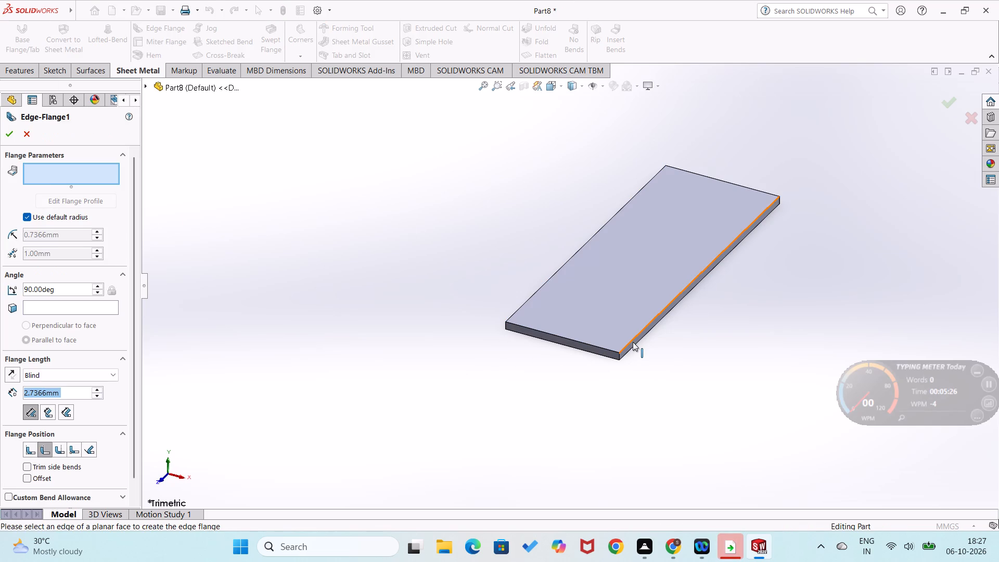
click(633, 342)
click(669, 367)
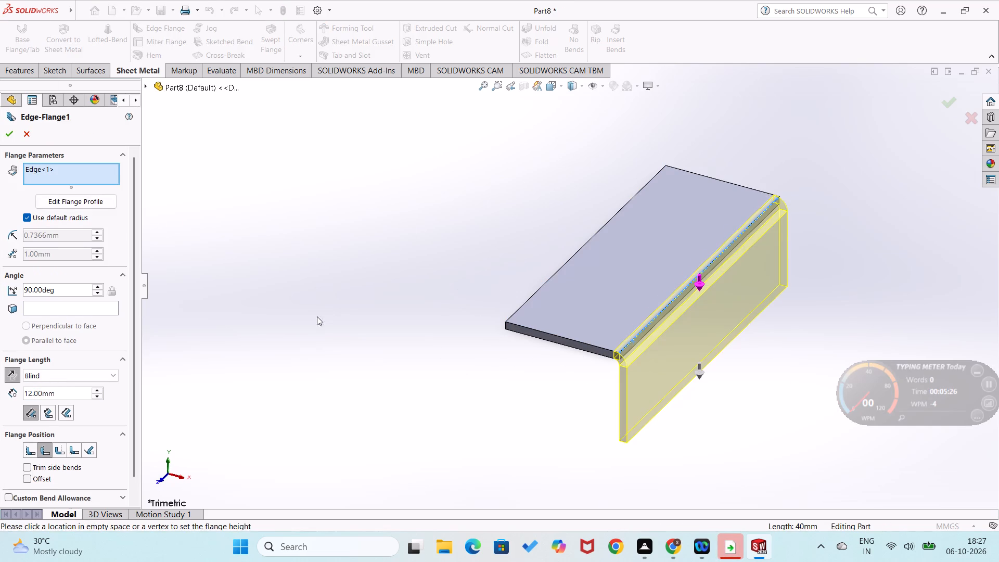
drag(83, 285, 0, 285)
text(50)
key(Return)
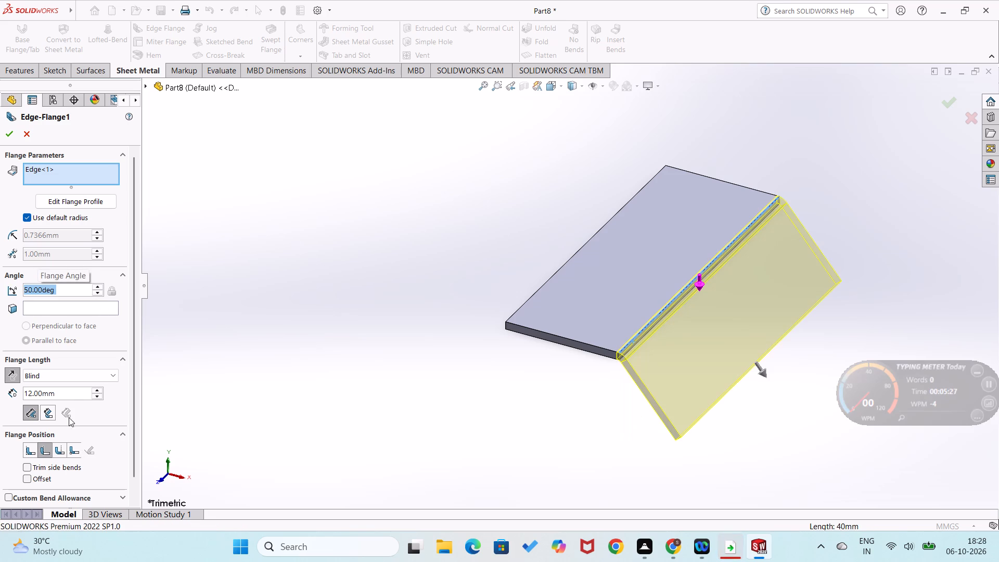
drag(69, 394, 3, 394)
key(6)
key(Return)
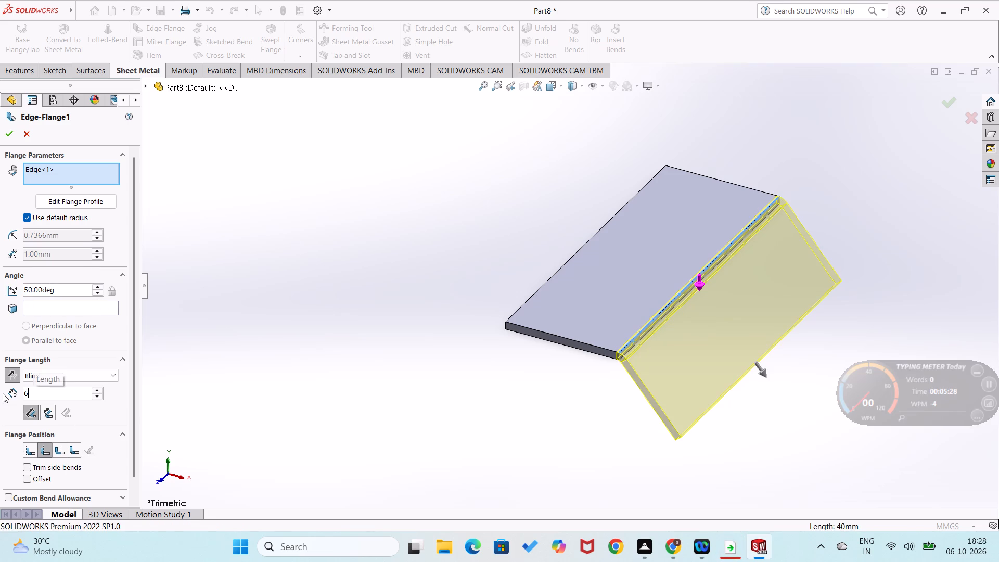
click(13, 129)
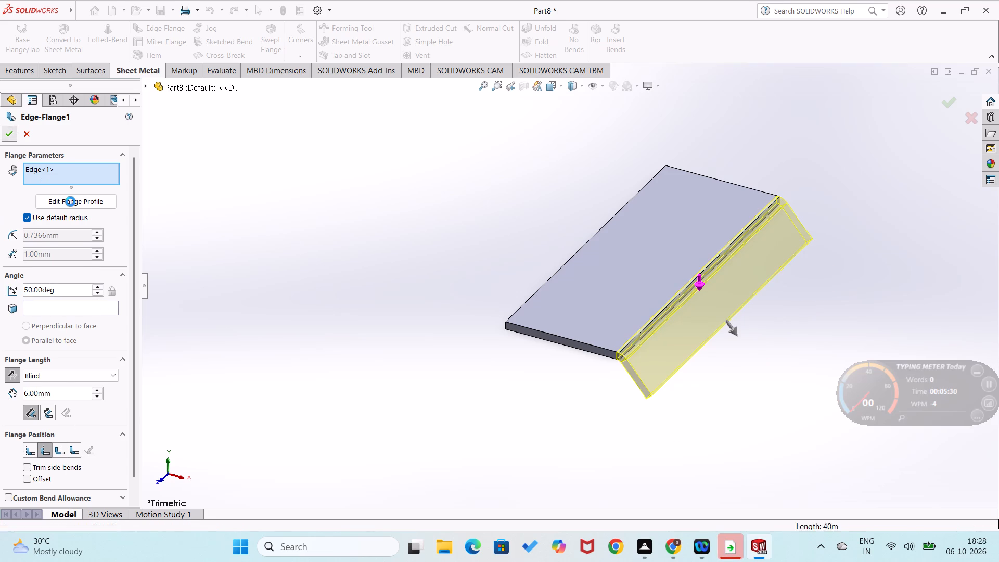
click(264, 351)
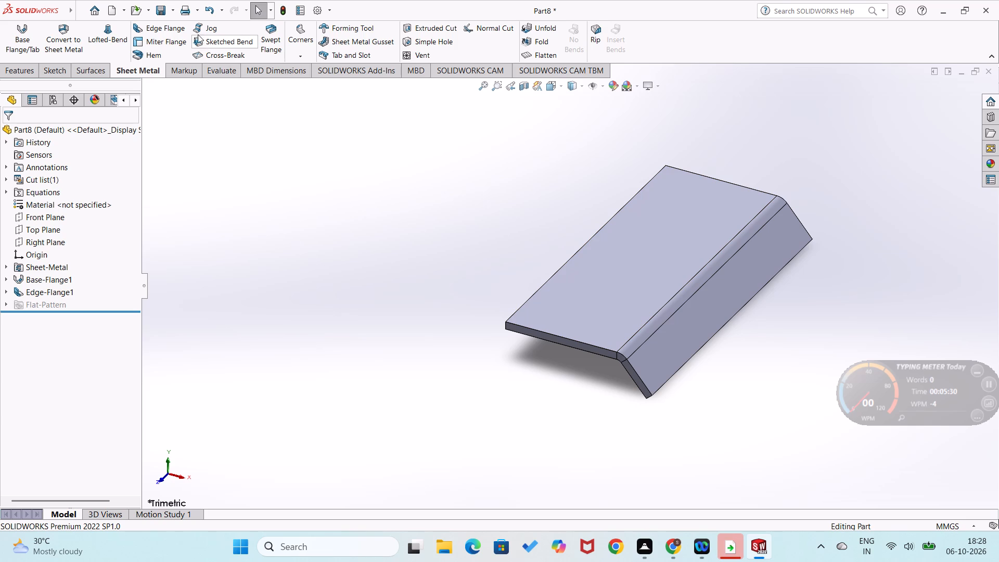
Add a second edge flange along the free long edge of the sloped flange, with a 50° angle and 25 mm length.
click(170, 26)
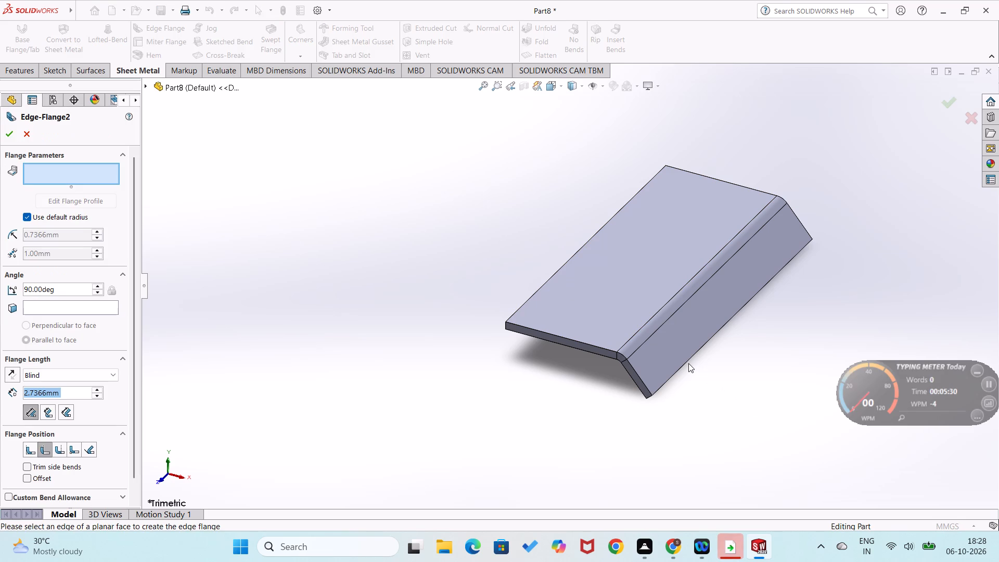
click(686, 363)
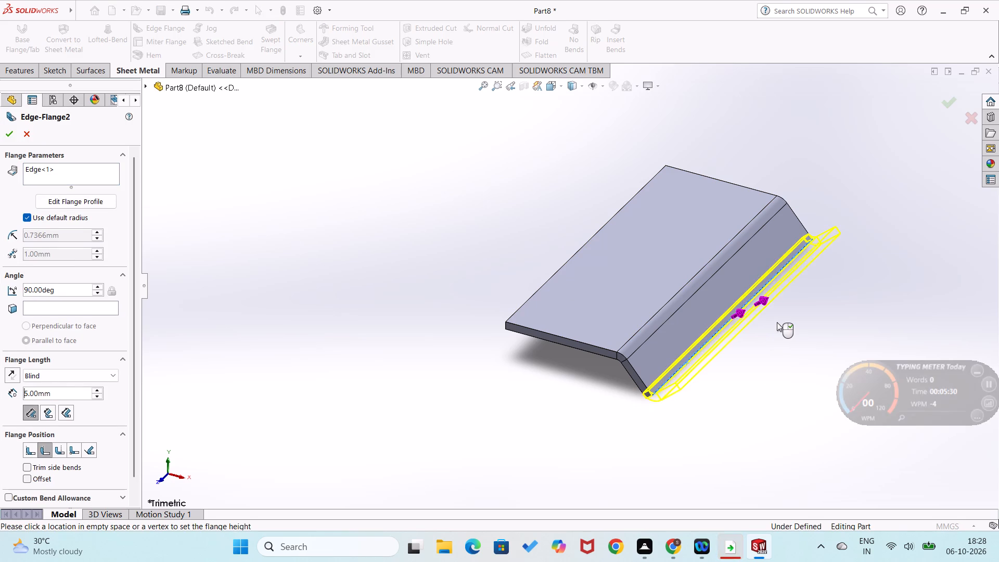
click(777, 322)
drag(83, 291, 29, 288)
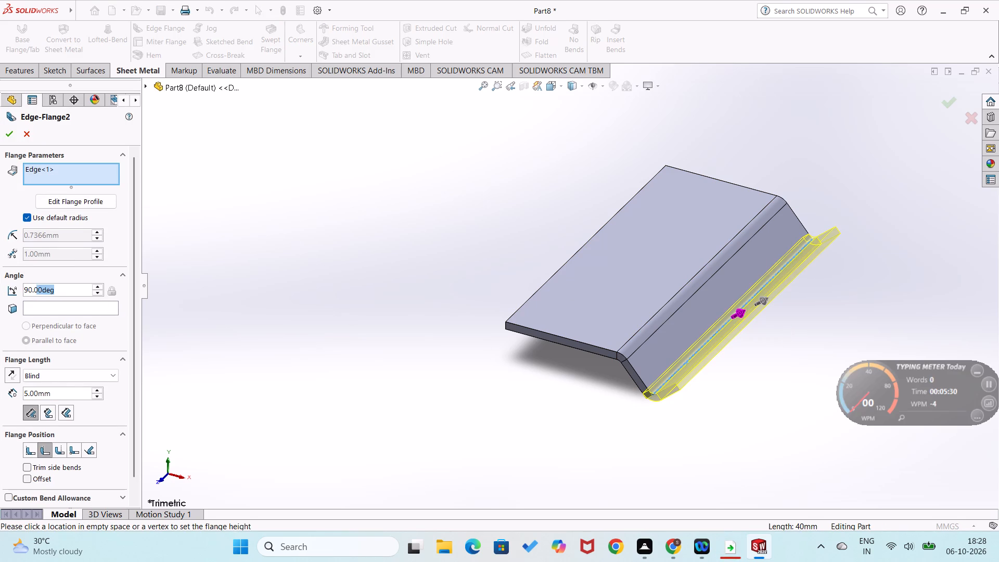
drag(29, 288, 0, 287)
text(50)
key(Return)
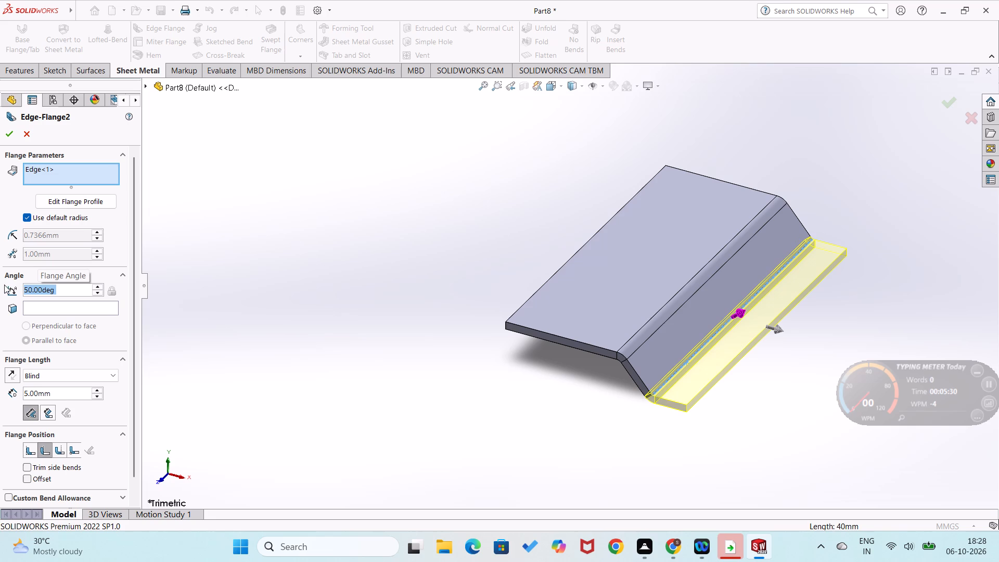
drag(63, 395, 4, 382)
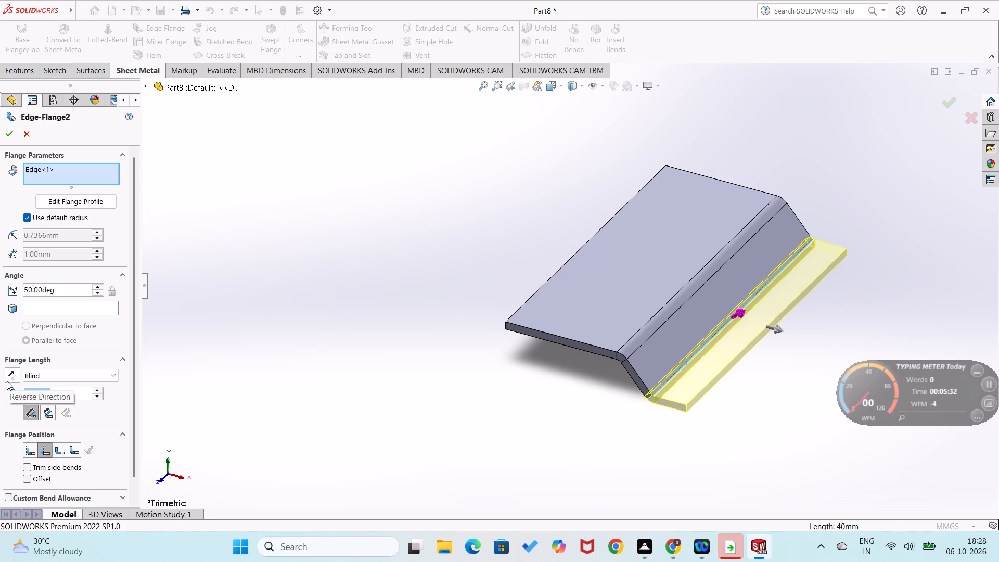
text(25)
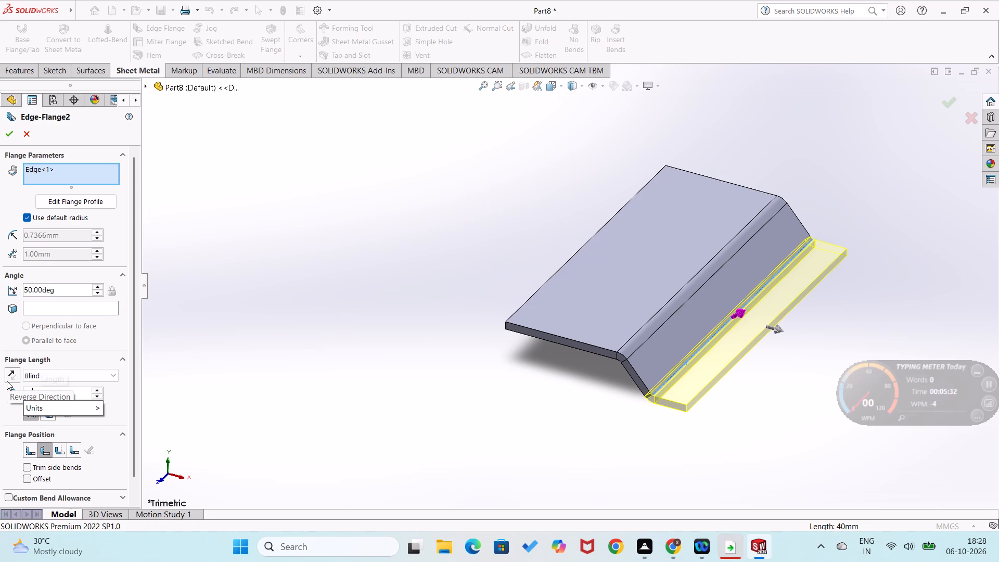
key(Return)
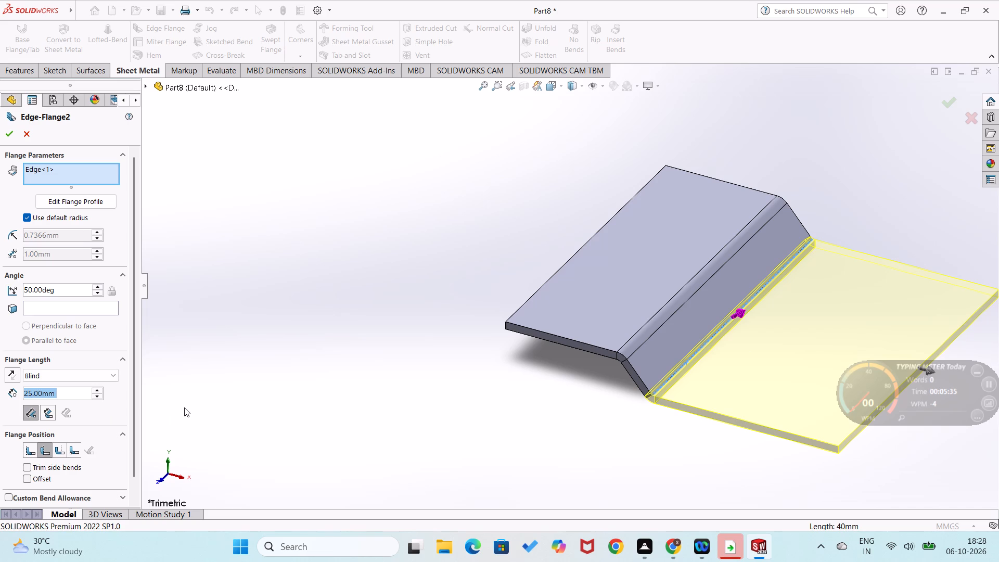
click(9, 132)
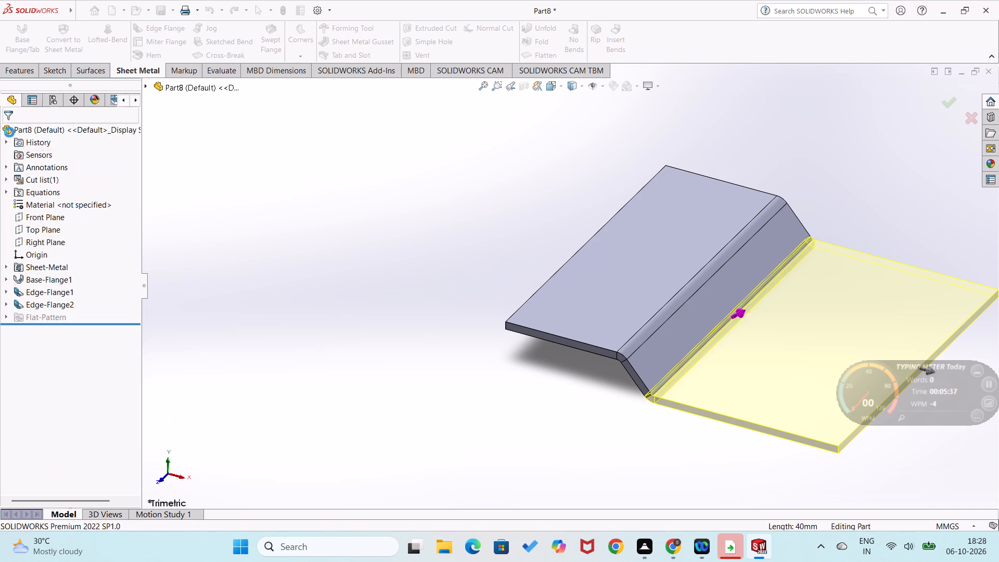
click(187, 241)
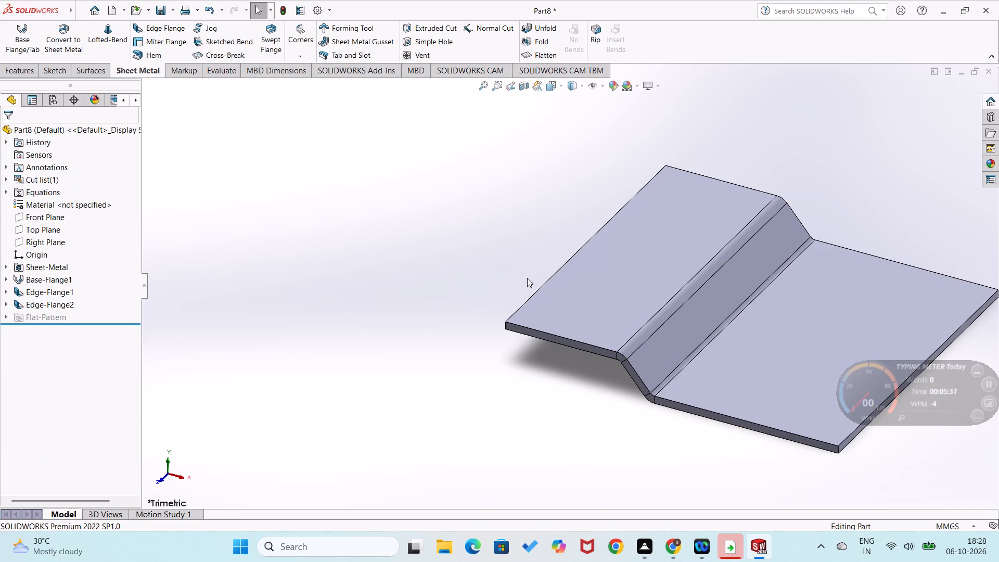
Start a sketch on the base flange's top face and draw two circles, one near each short edge.
right_click(582, 285)
click(607, 267)
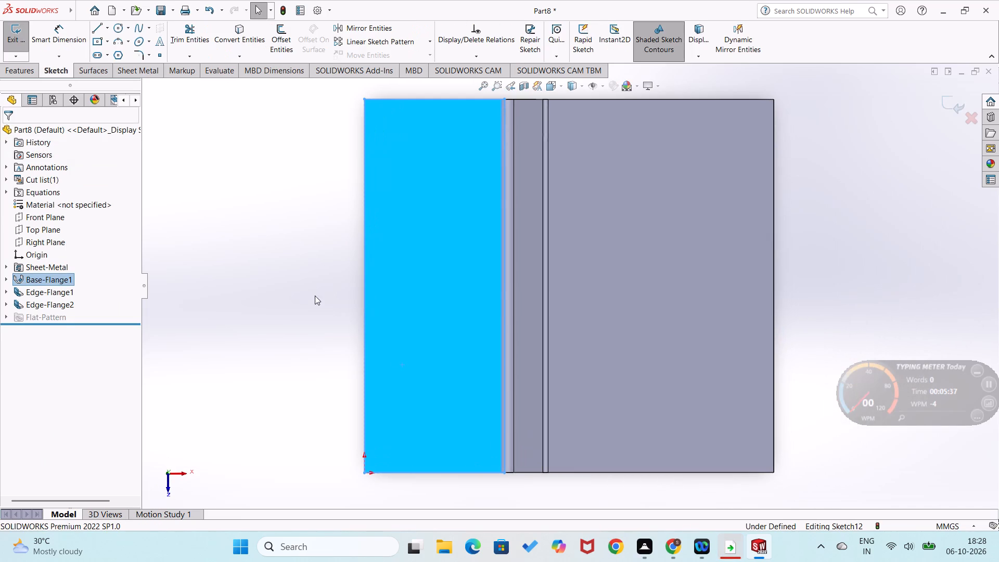
click(306, 296)
right_drag(292, 303, 347, 263)
click(430, 414)
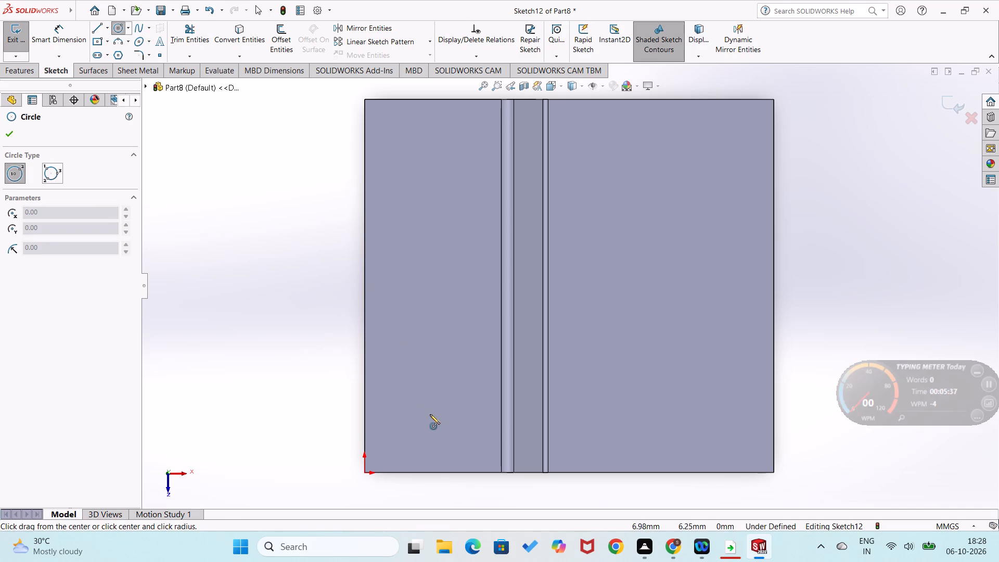
click(443, 441)
click(429, 174)
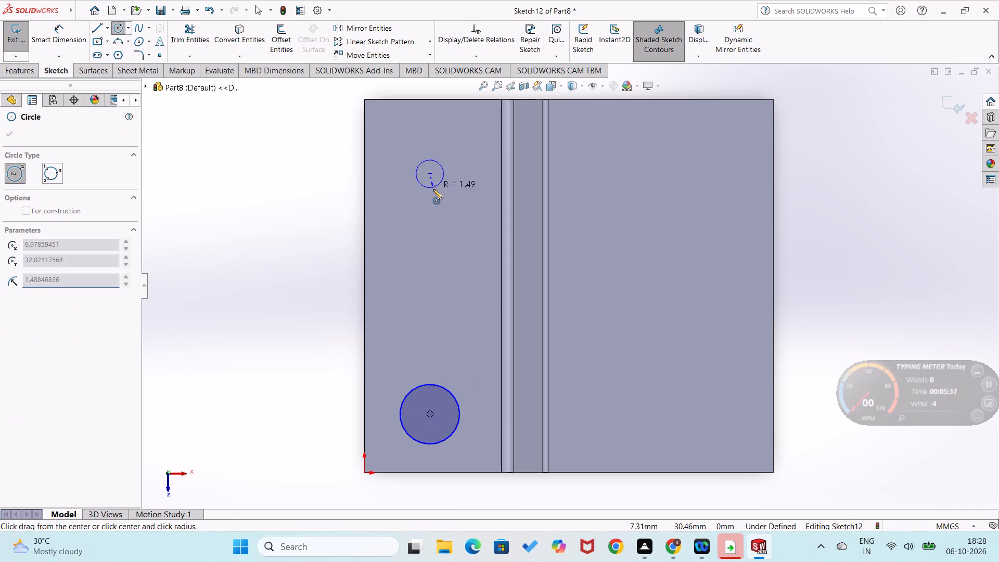
click(438, 201)
Dimension the circle nearest the origin with its centre 10 mm above the origin, and the two circle centres 20 mm apart.
right_drag(276, 335, 310, 266)
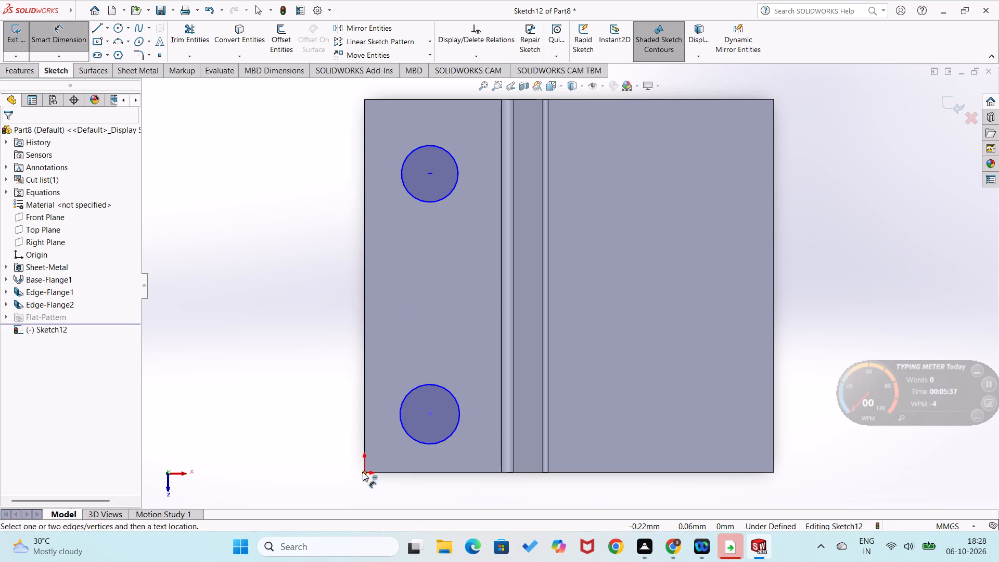
click(363, 472)
click(428, 414)
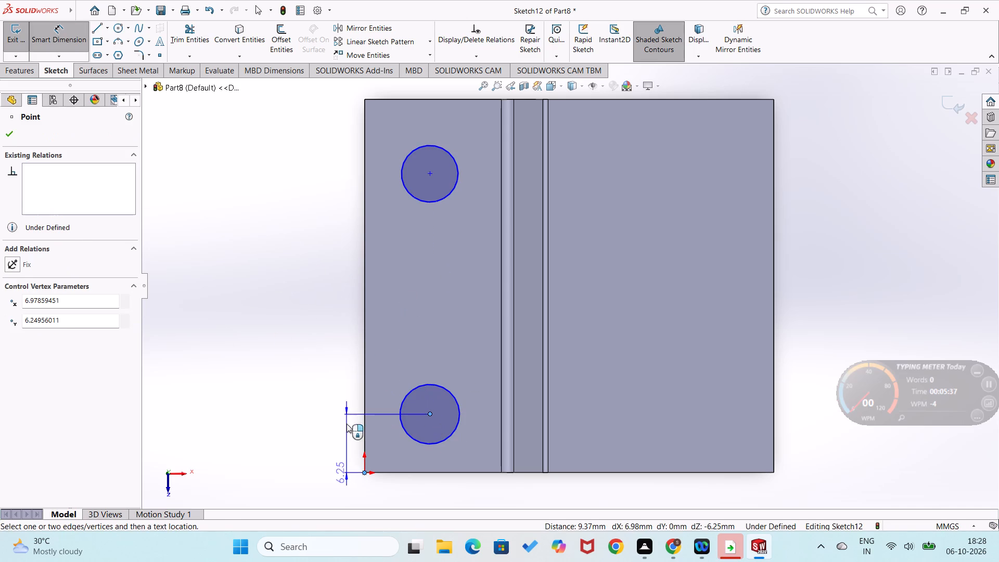
click(347, 424)
text(10)
key(Return)
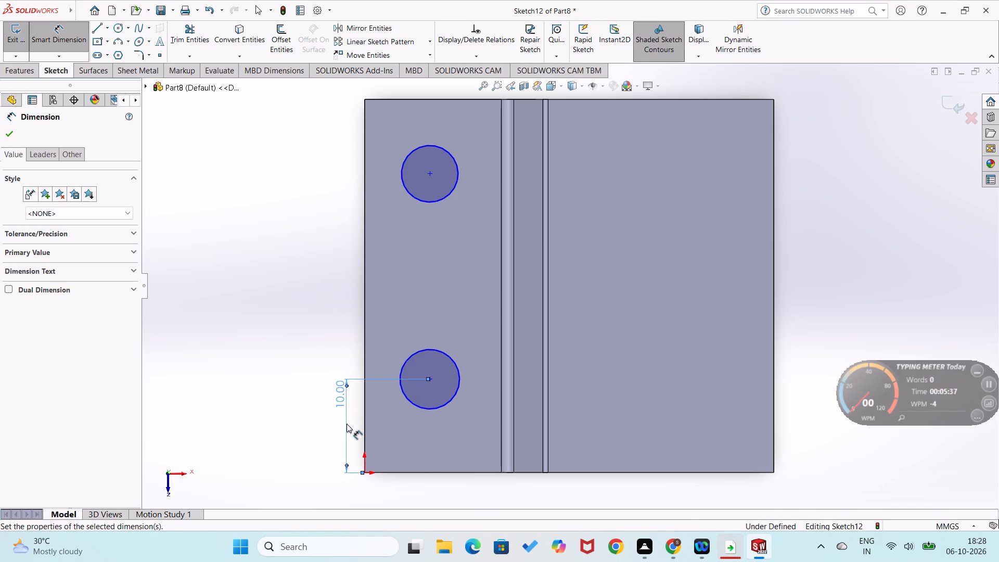
click(297, 357)
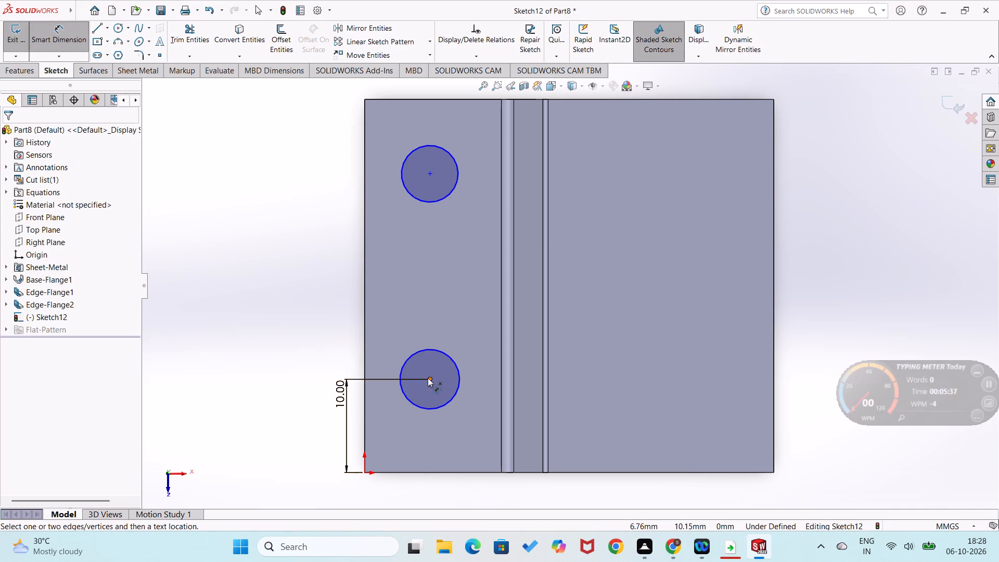
click(428, 378)
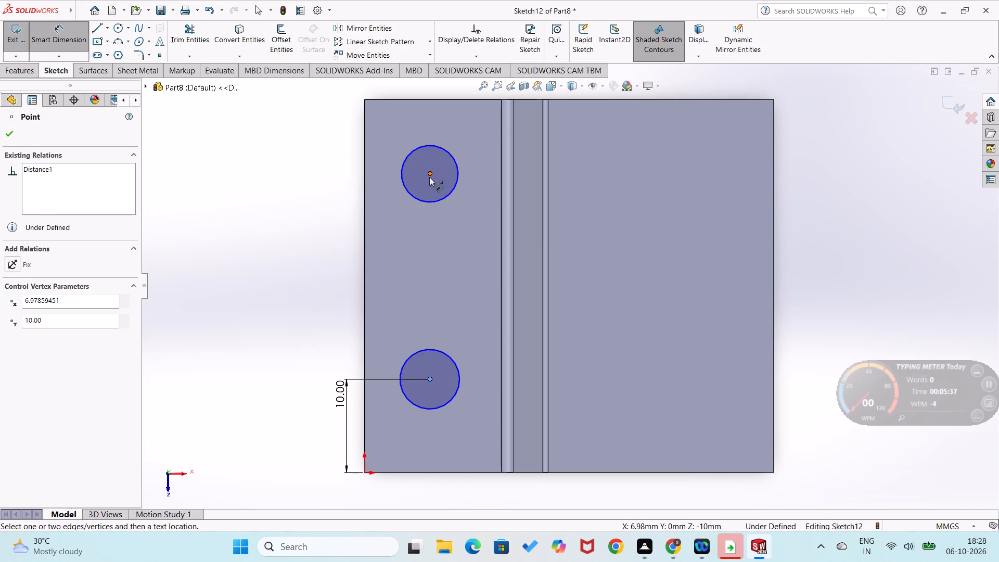
click(429, 177)
click(309, 236)
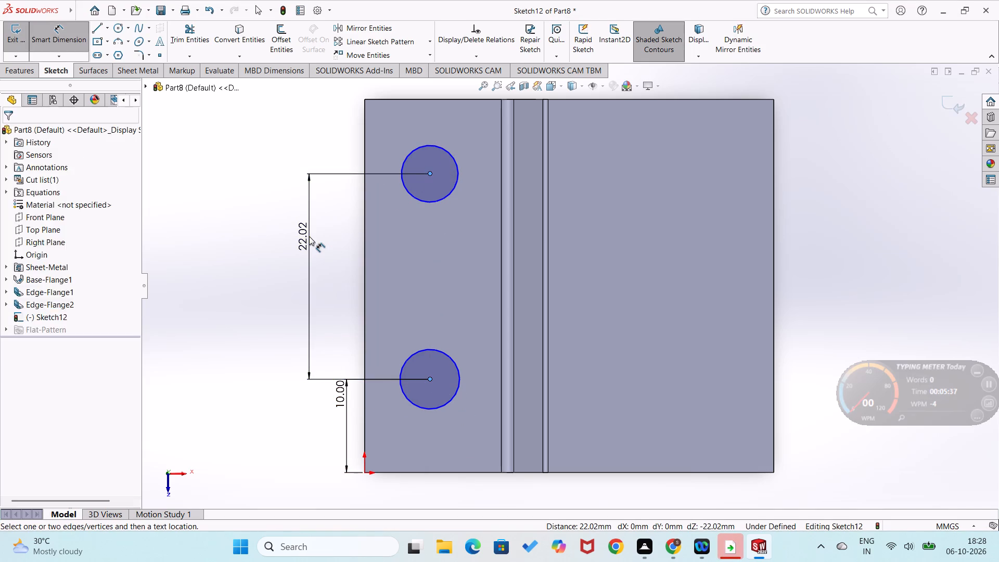
text(20)
key(Return)
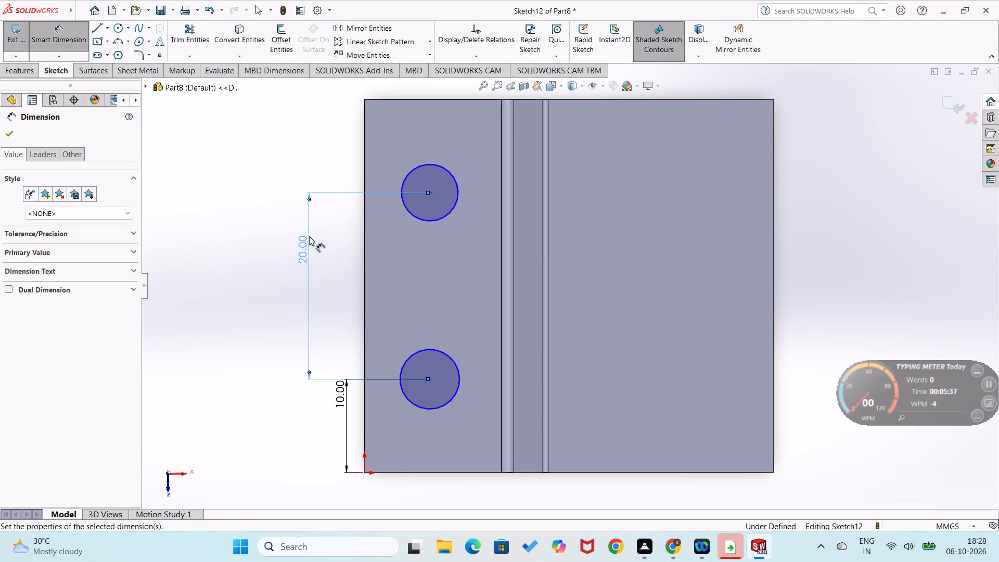
click(263, 333)
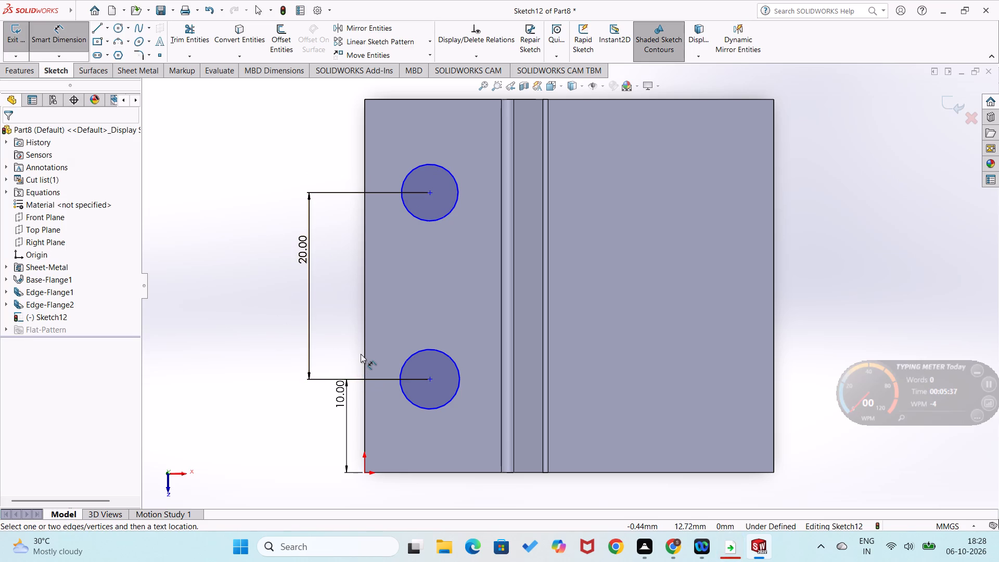
Dimension the centre of the circle nearest the origin 7.5 mm from the base flange's outer long edge.
click(363, 354)
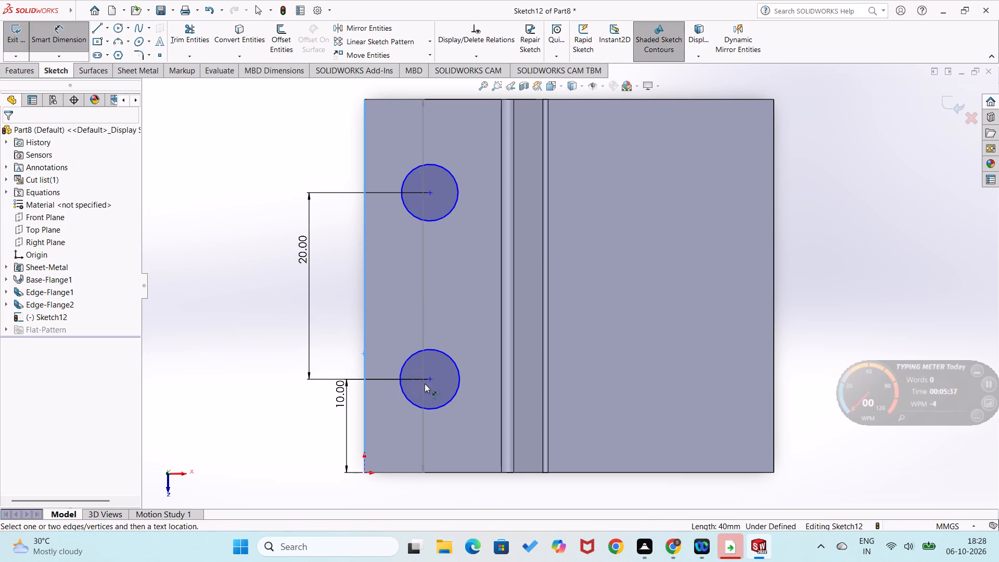
click(430, 377)
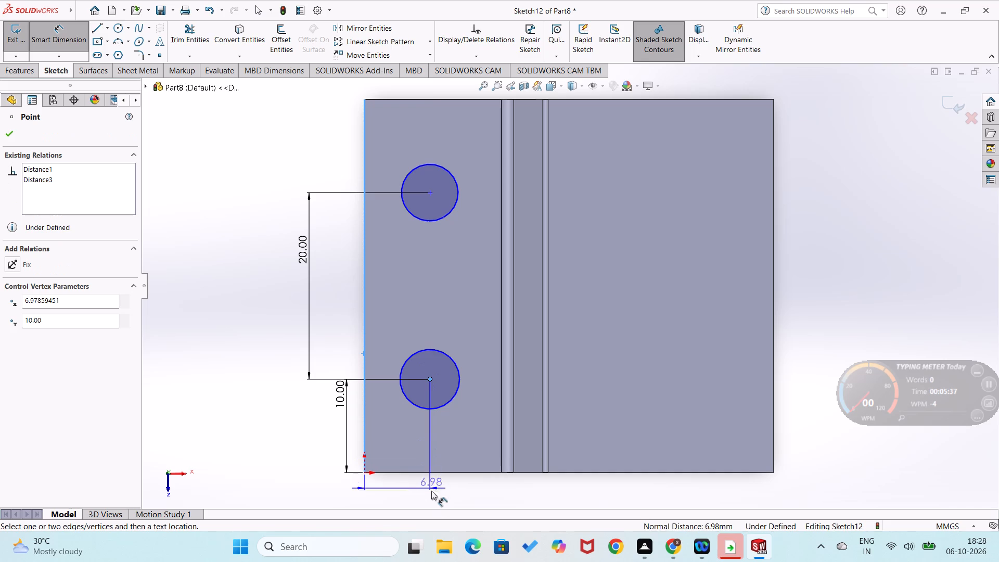
click(431, 499)
text(7.5)
key(Return)
click(321, 464)
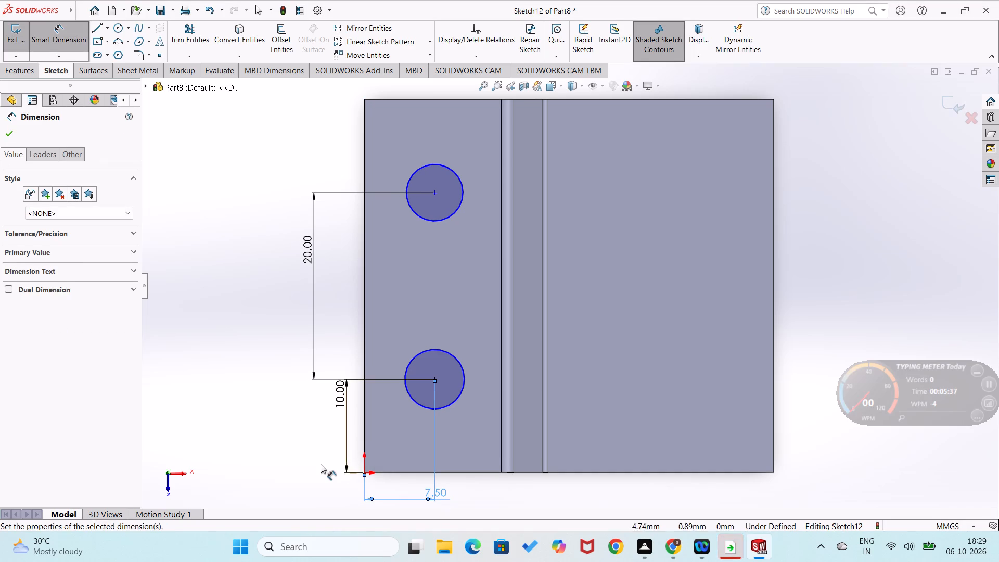
Dimension both circles with a 5 mm diameter.
click(453, 398)
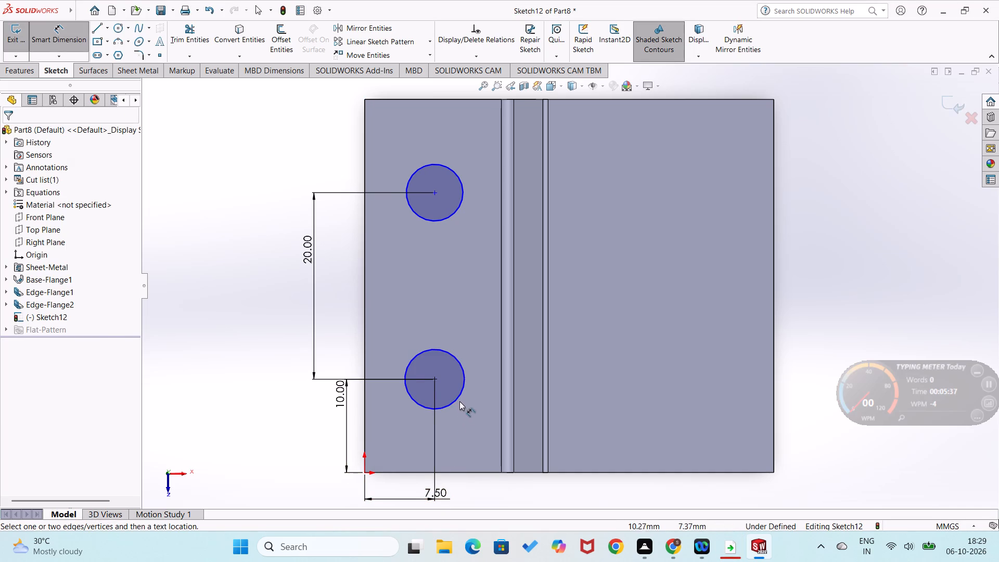
click(457, 398)
click(459, 435)
key(5)
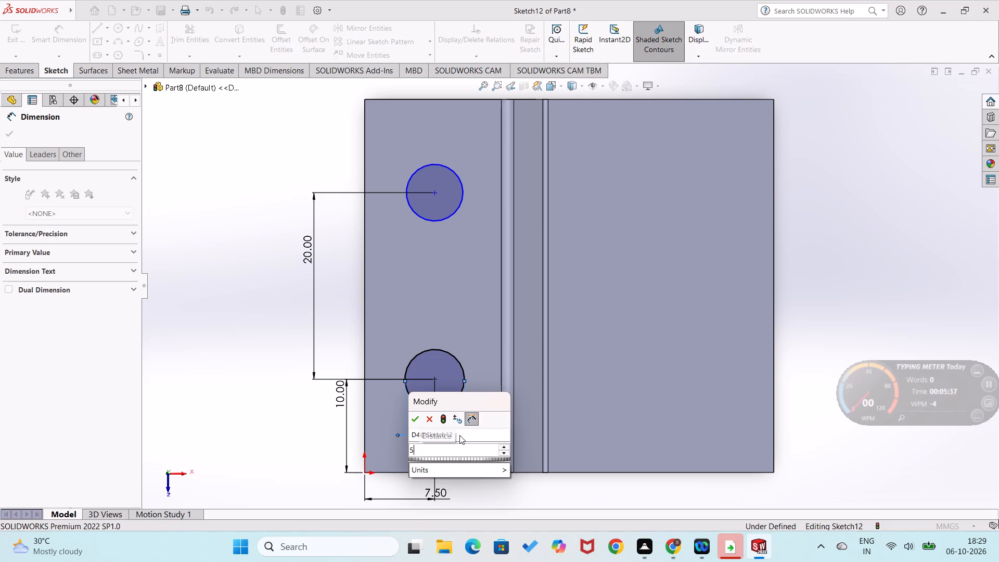
key(Return)
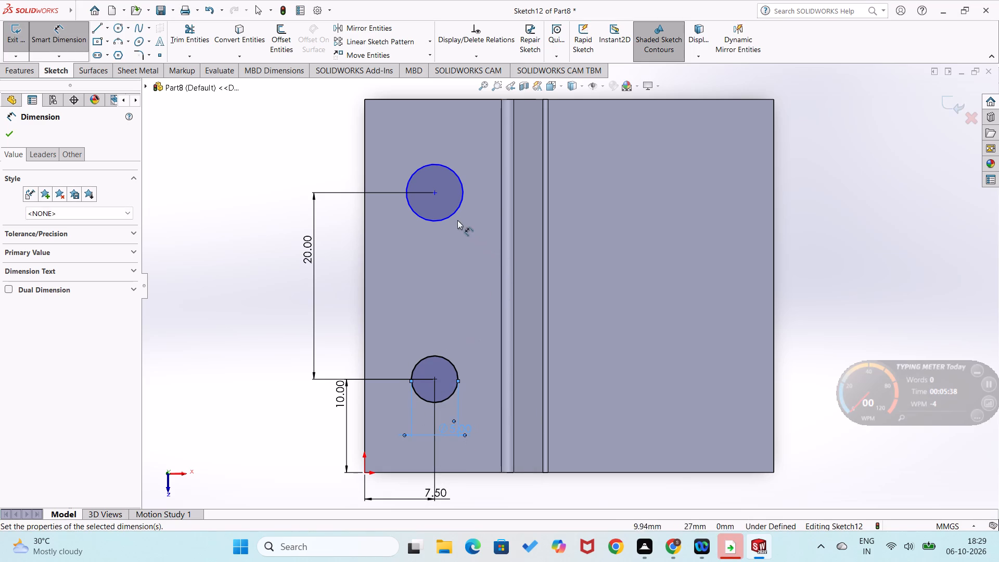
click(453, 216)
click(459, 245)
key(5)
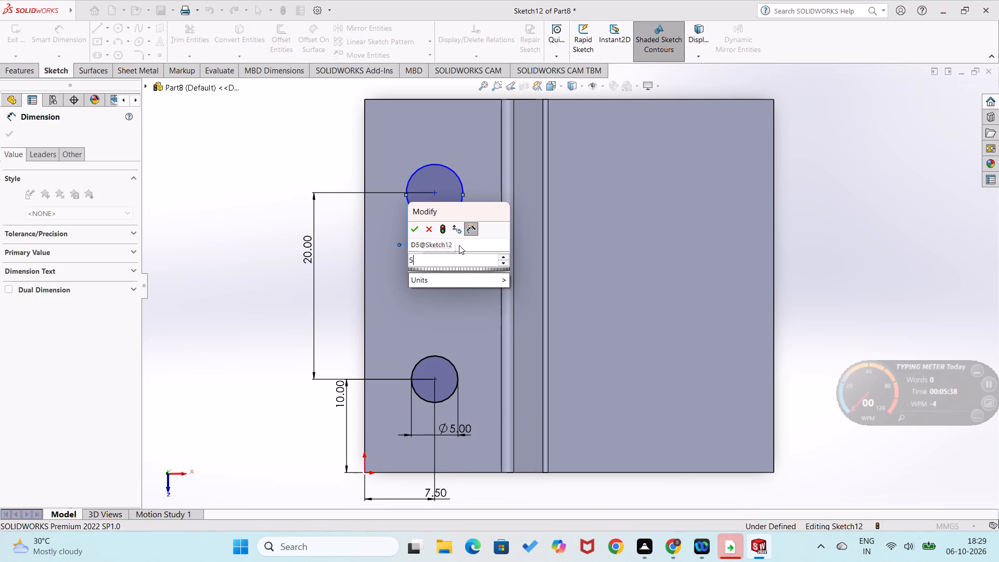
key(Return)
click(252, 293)
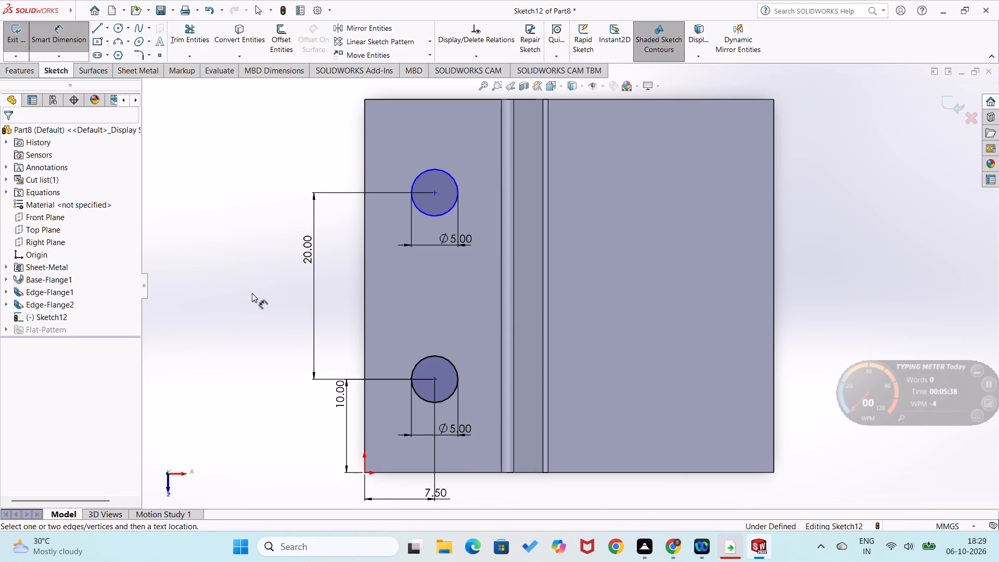
Dimension the far circle's centre from the base flange's short edge opposite the origin.
click(424, 100)
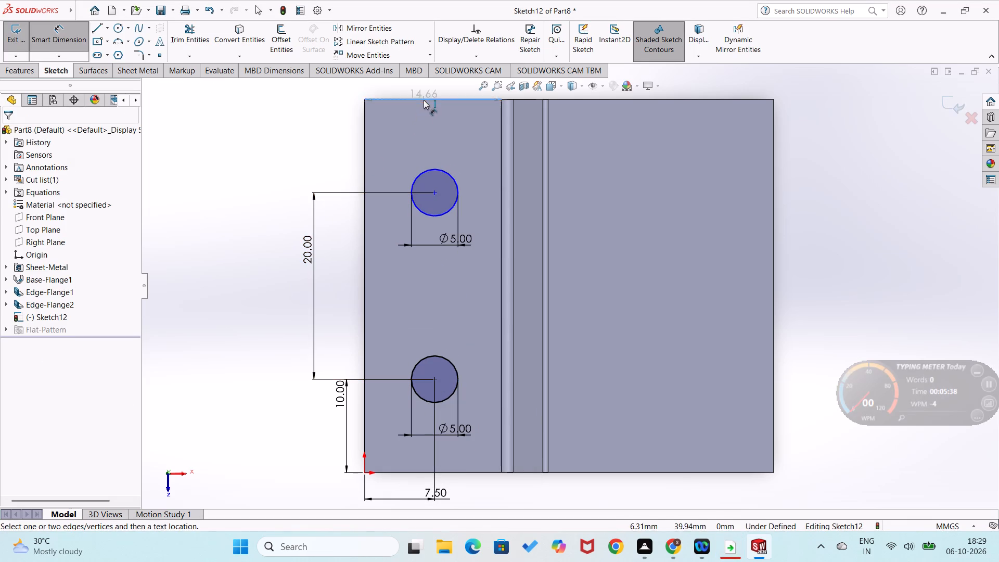
click(433, 190)
click(354, 147)
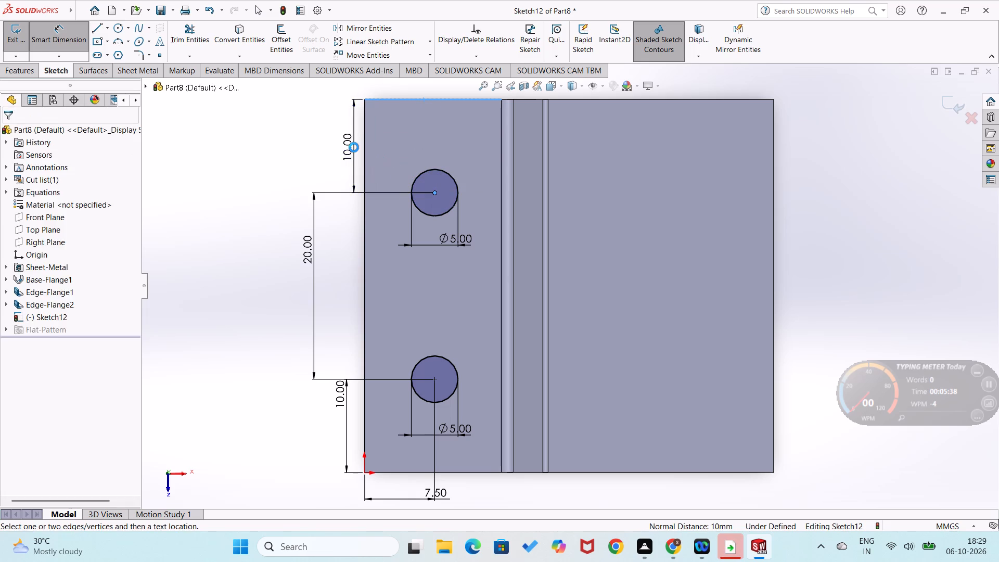
click(305, 133)
click(290, 192)
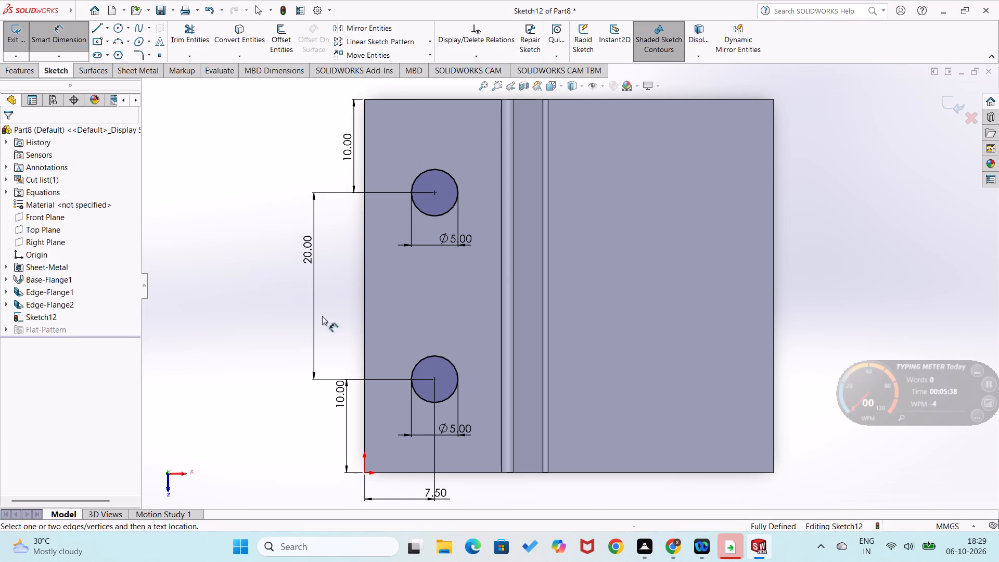
Cut-extrude both circles through the base flange, keeping the default cut settings.
right_click(632, 402)
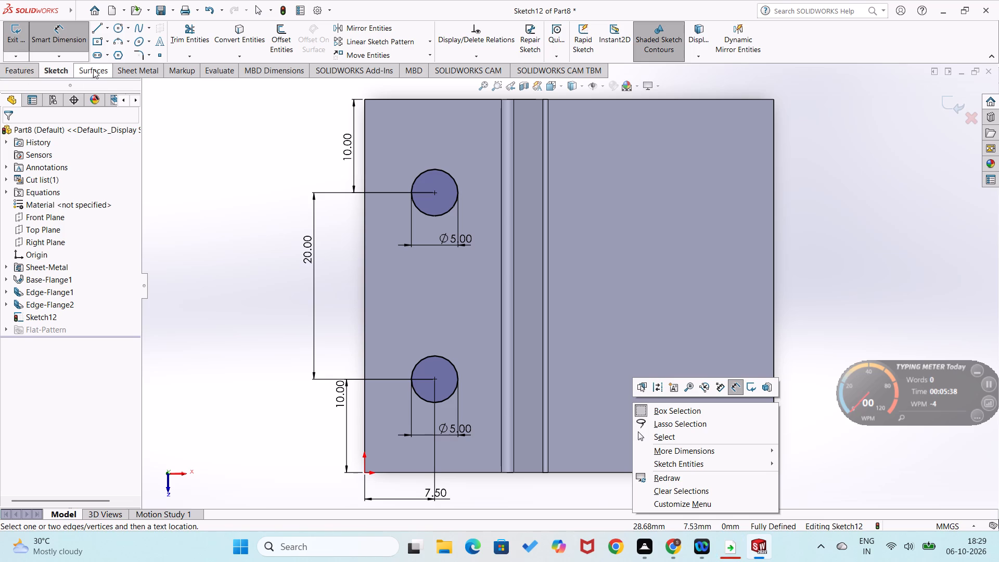
click(125, 70)
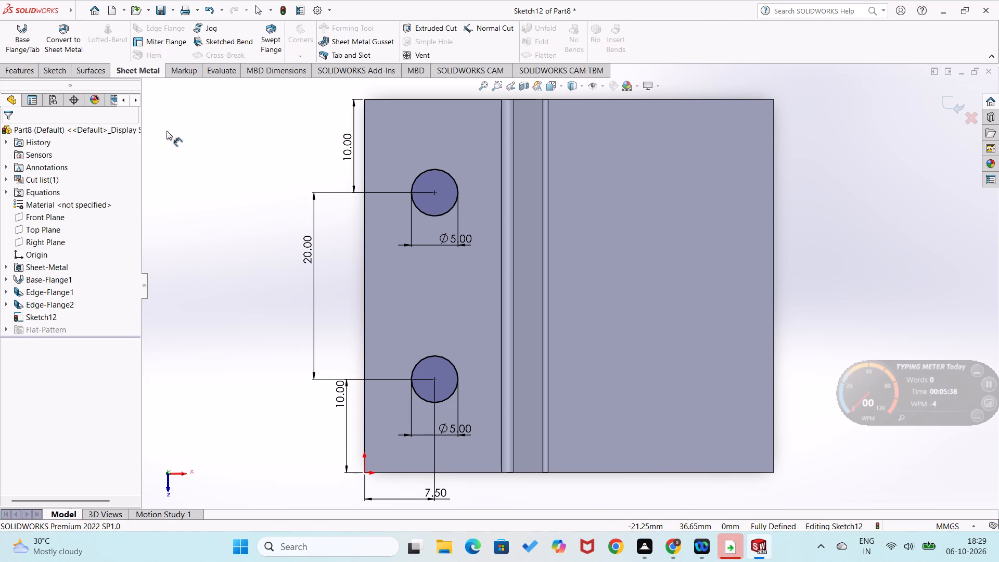
click(20, 70)
click(184, 49)
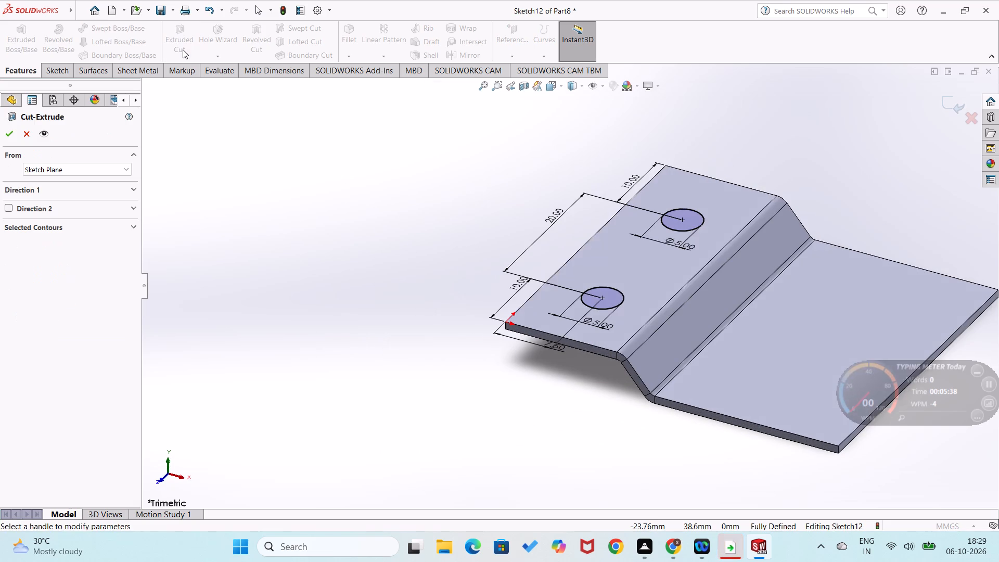
click(2, 131)
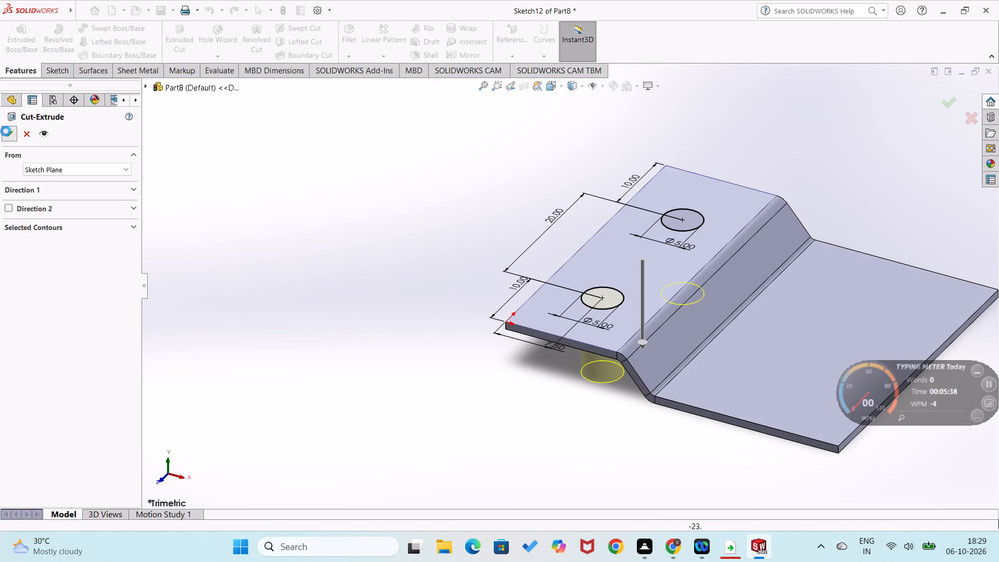
click(279, 324)
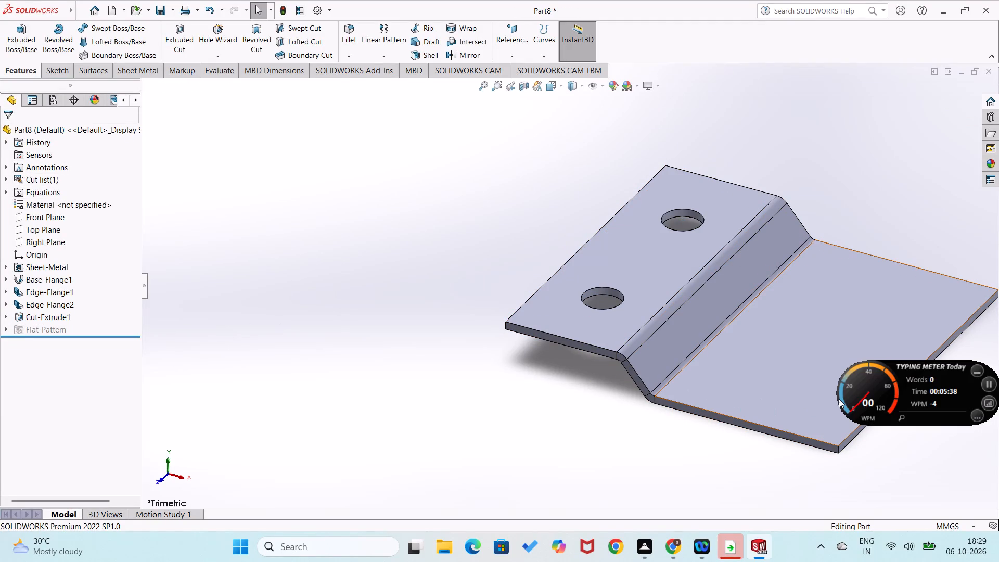
Start a sketch on the second flange's top face and draw a closed corner triangle, about 24 mm along the short edge with a 26 mm sloping side.
right_click(839, 399)
click(785, 399)
right_click(785, 399)
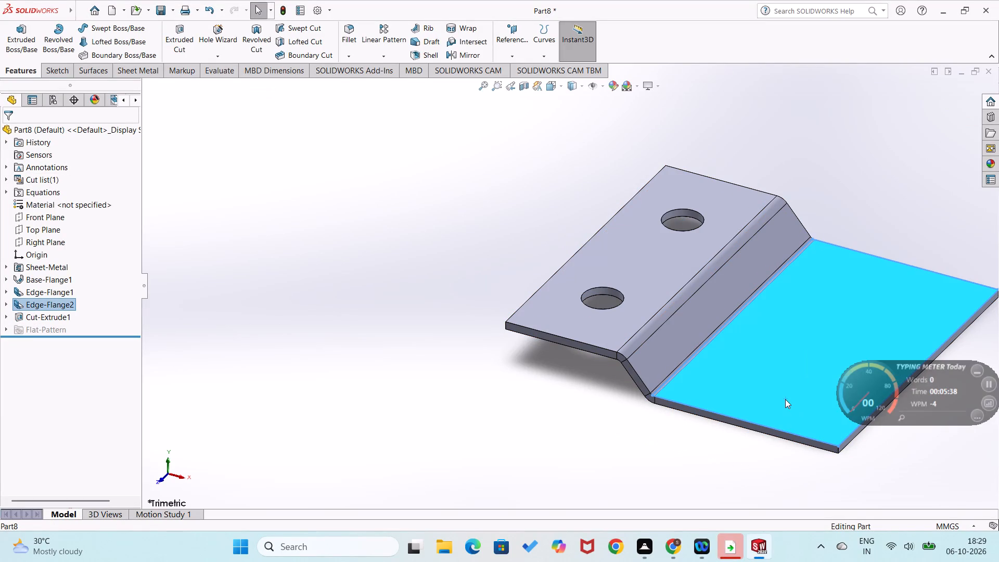
click(812, 266)
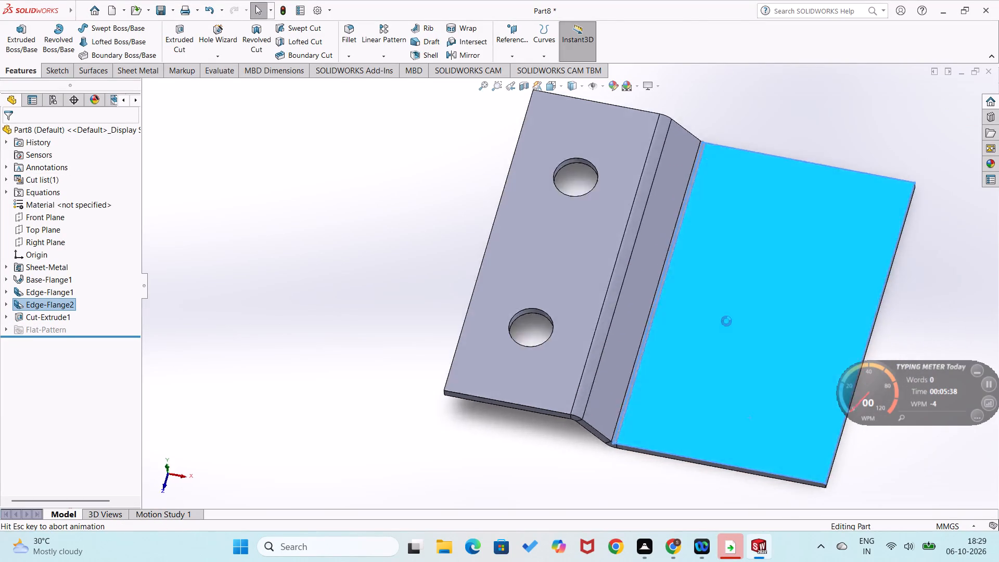
click(270, 380)
right_drag(304, 357, 251, 402)
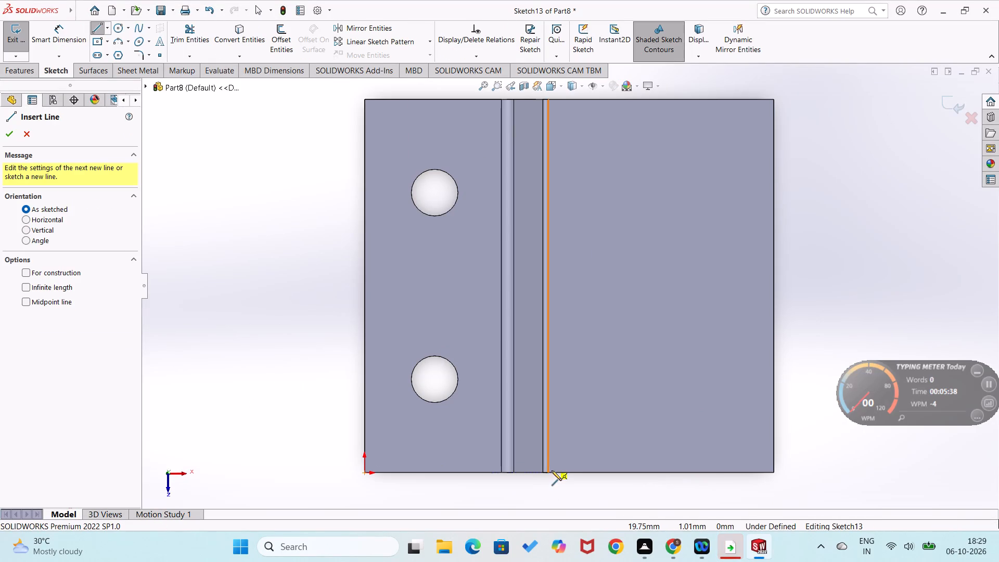
scroll(554, 474, down, 5)
click(550, 398)
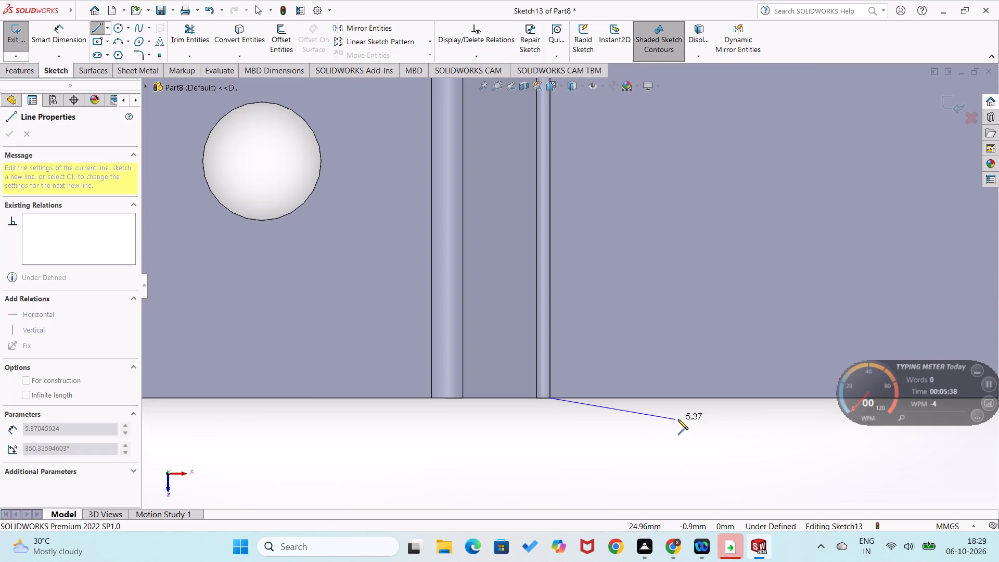
scroll(678, 419, up, 3)
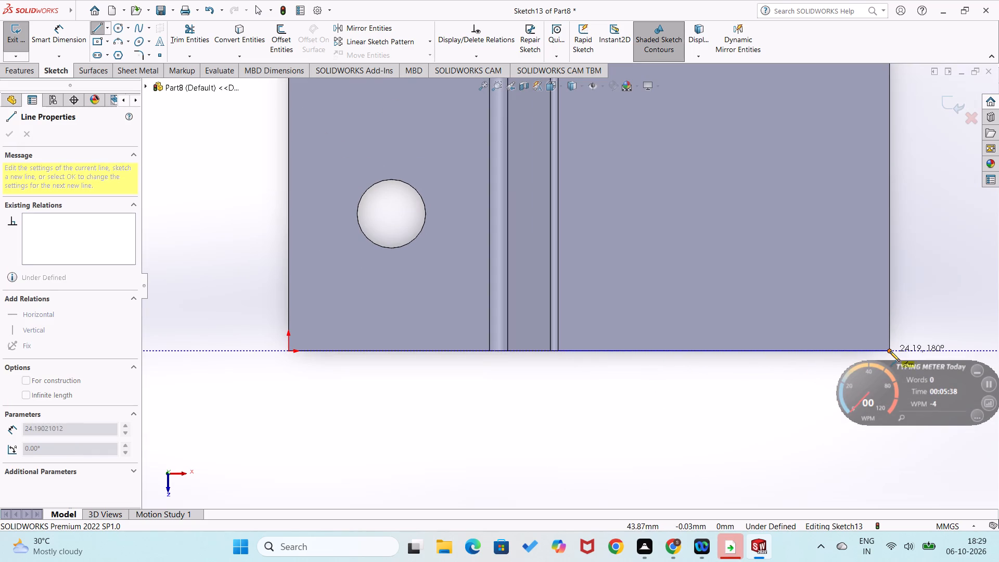
click(890, 351)
click(891, 211)
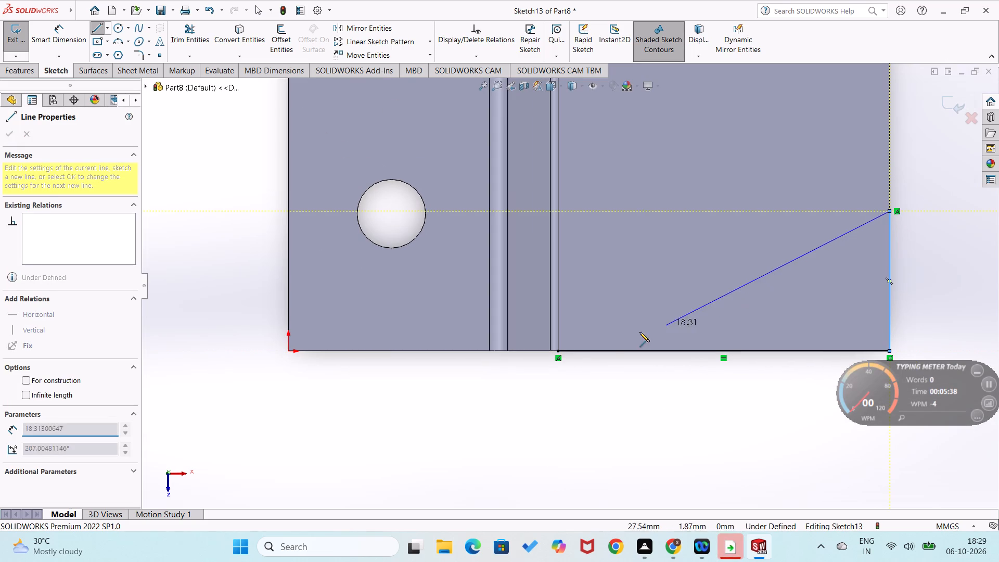
click(557, 353)
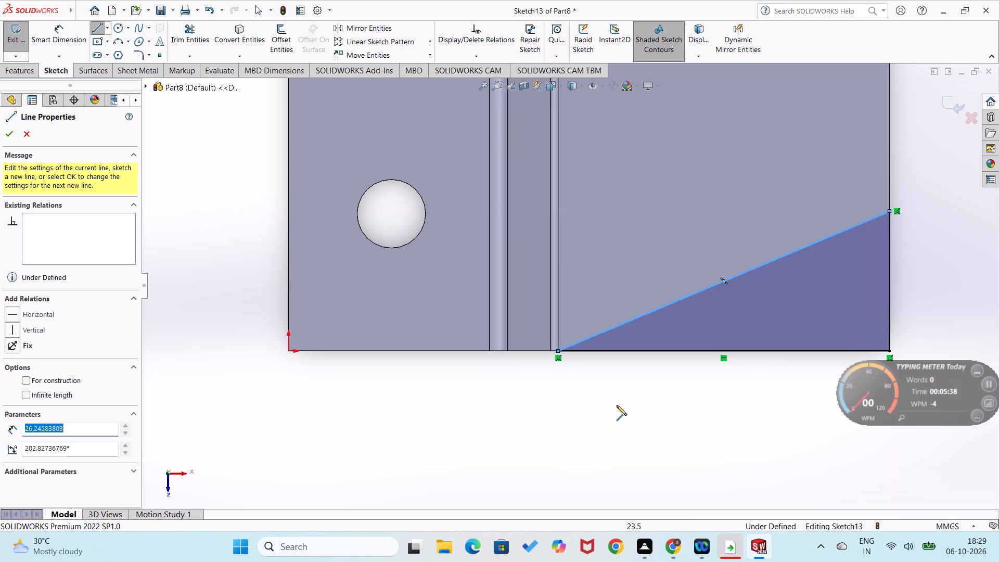
Draw a second closed triangle at the flange's other outer corner, about 4 mm along the short edge and 5.6 mm along the outer edge.
right_drag(623, 413, 615, 347)
scroll(615, 347, up, 3)
scroll(805, 186, down, 3)
scroll(717, 224, up, 2)
scroll(682, 160, up, 2)
scroll(631, 130, down, 3)
right_drag(695, 205, 646, 270)
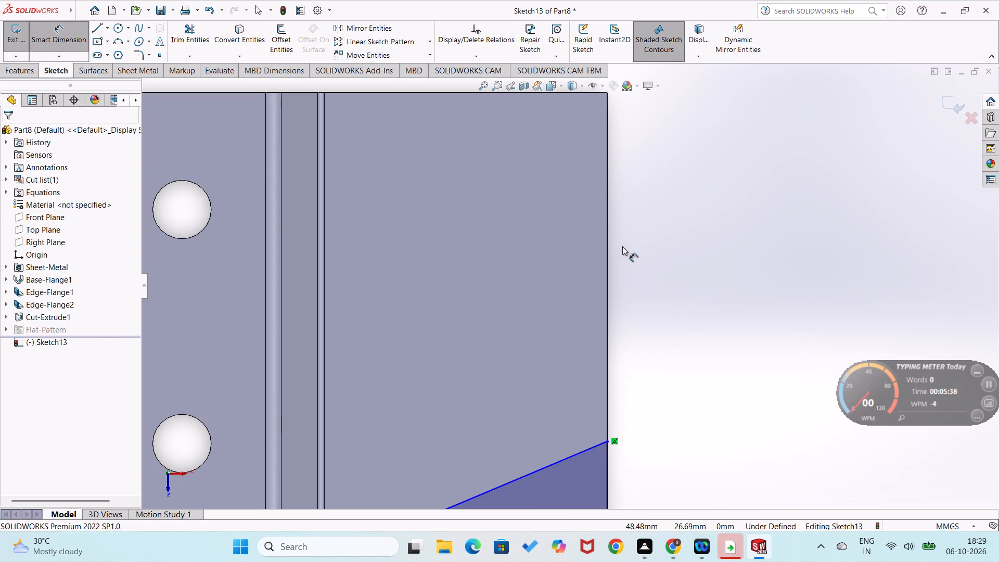
scroll(651, 164, up, 3)
right_drag(658, 167, 583, 194)
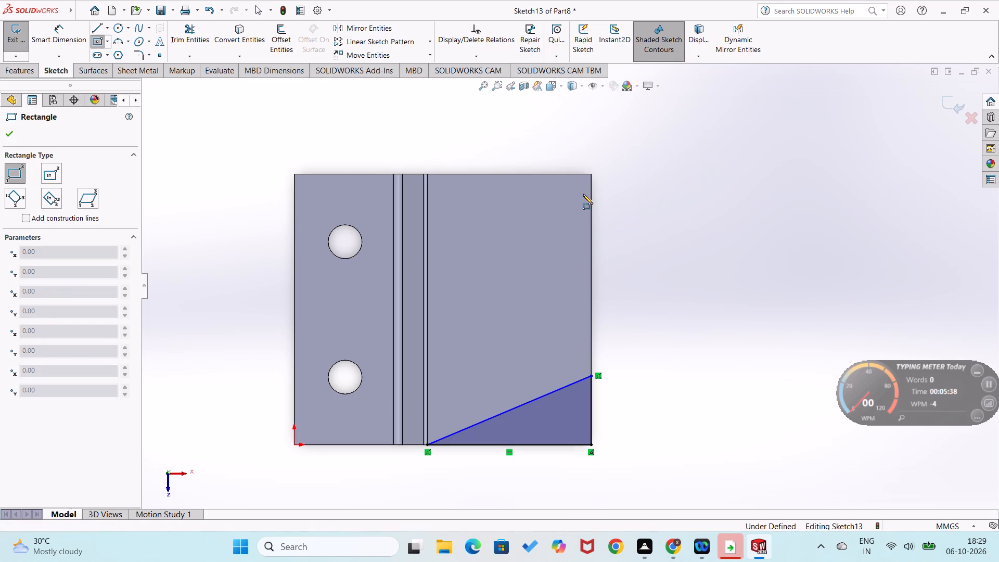
click(591, 174)
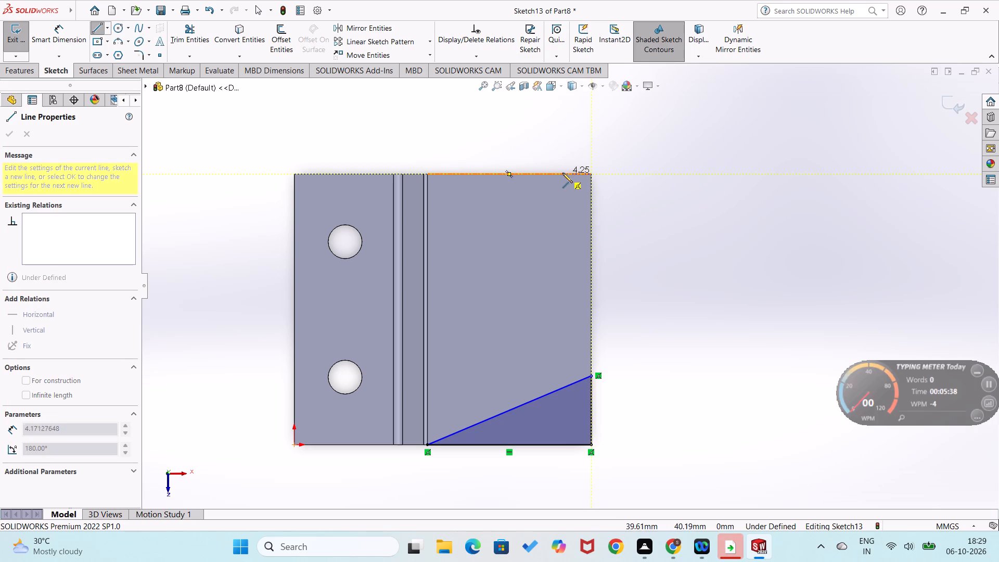
click(562, 173)
click(592, 212)
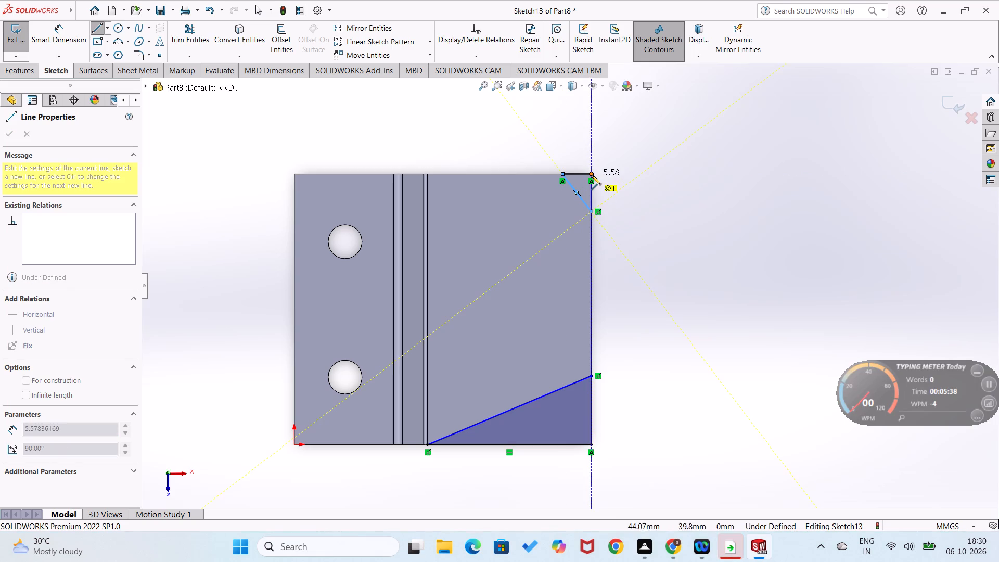
click(591, 175)
Dimension both legs of the small corner triangle to 5 mm.
right_drag(628, 223, 635, 134)
click(592, 194)
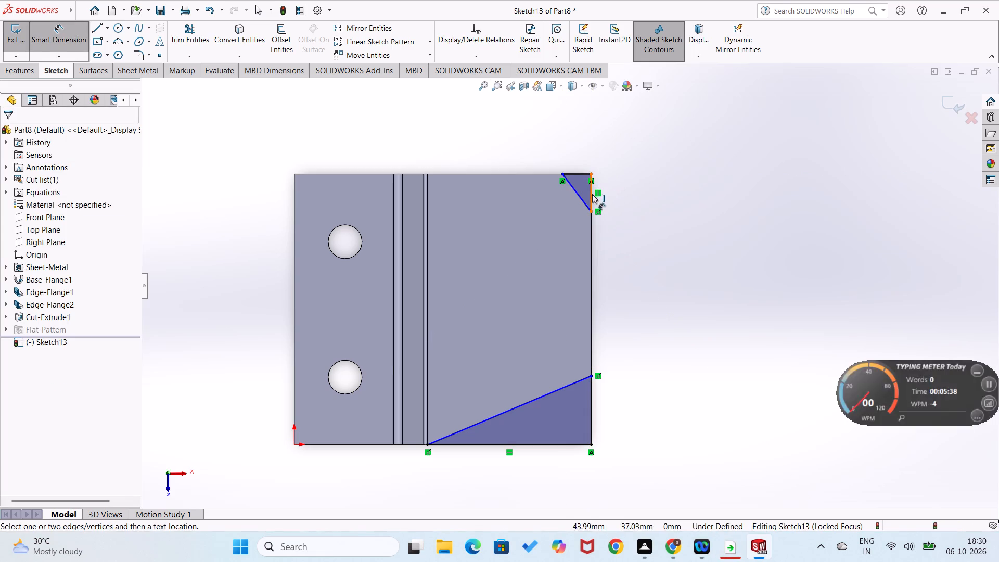
click(624, 198)
text(15)
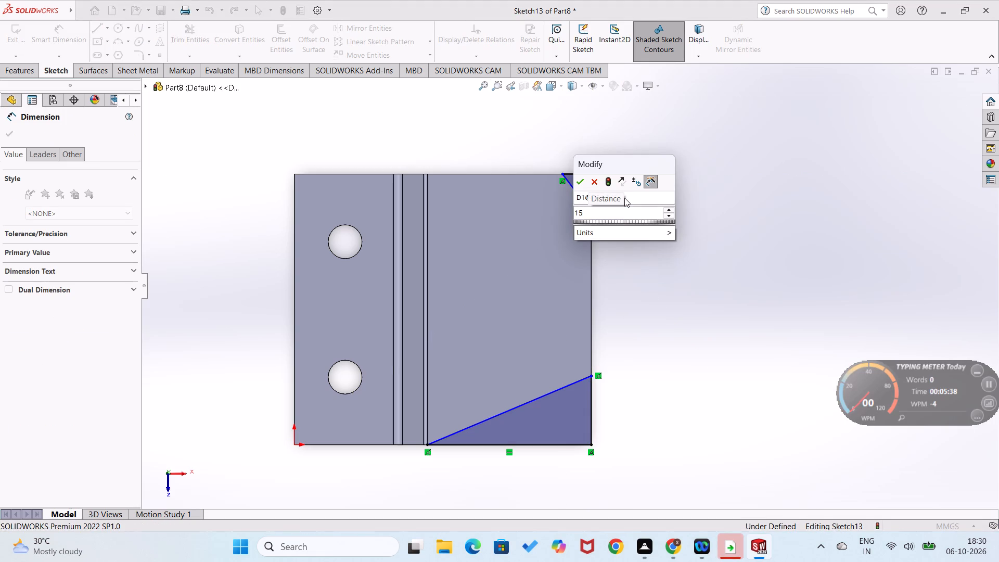
key(BackSpace)
key(BackSpace)
key(5)
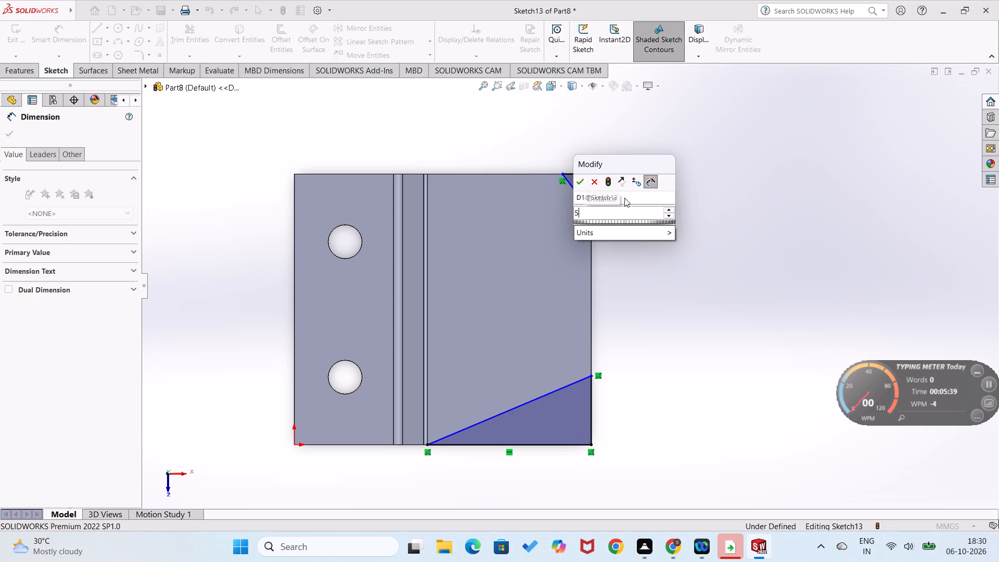
key(Return)
click(583, 173)
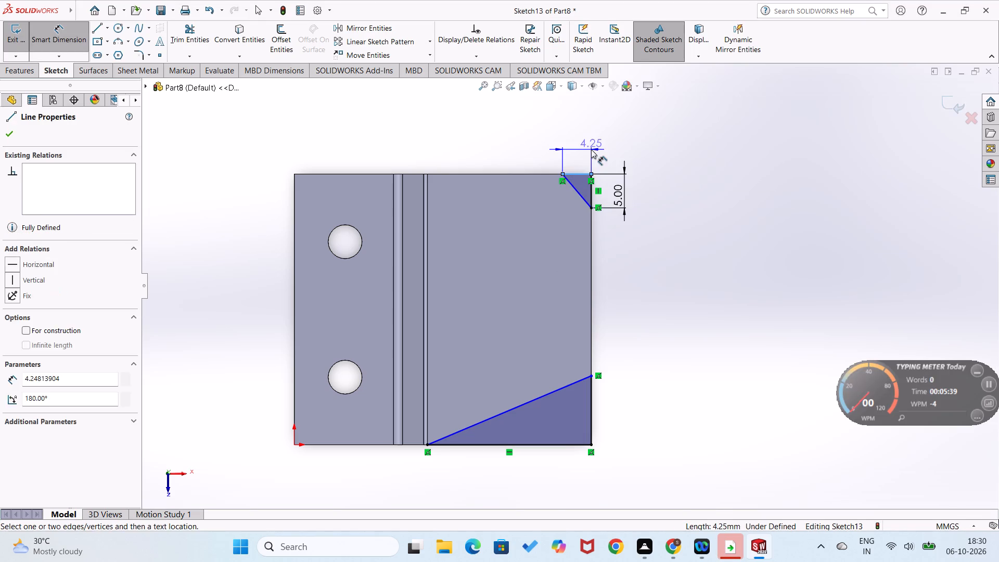
click(591, 149)
key(5)
key(Return)
click(755, 310)
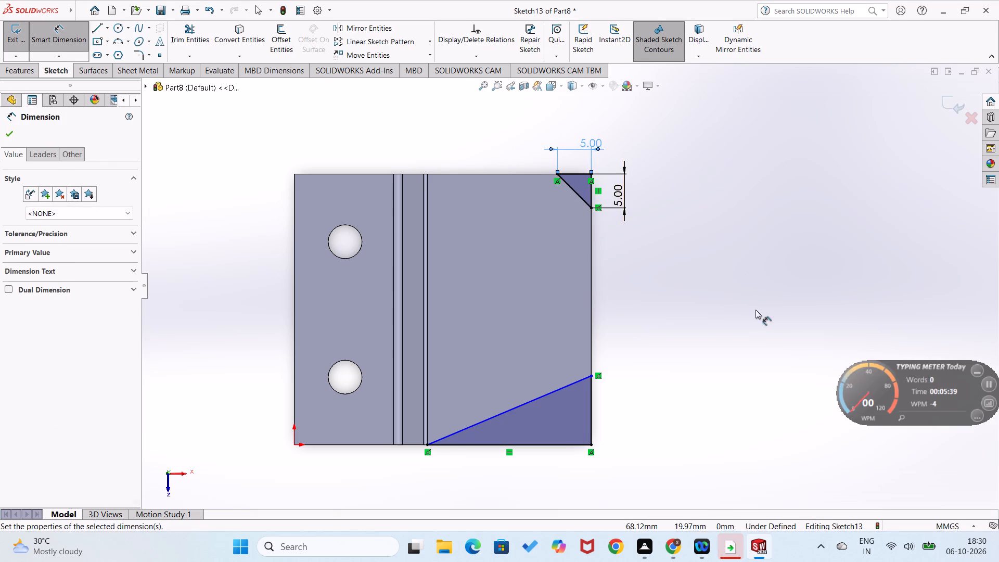
Dimension the distance between the two triangles along the flange's outer edge to 15 mm.
click(591, 375)
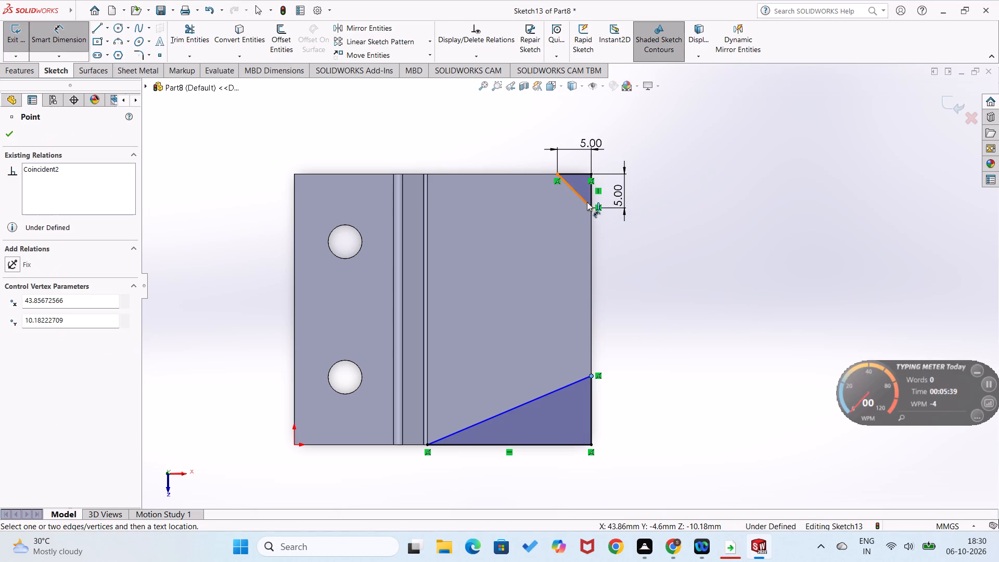
click(592, 208)
click(637, 248)
text(15)
key(Return)
click(671, 314)
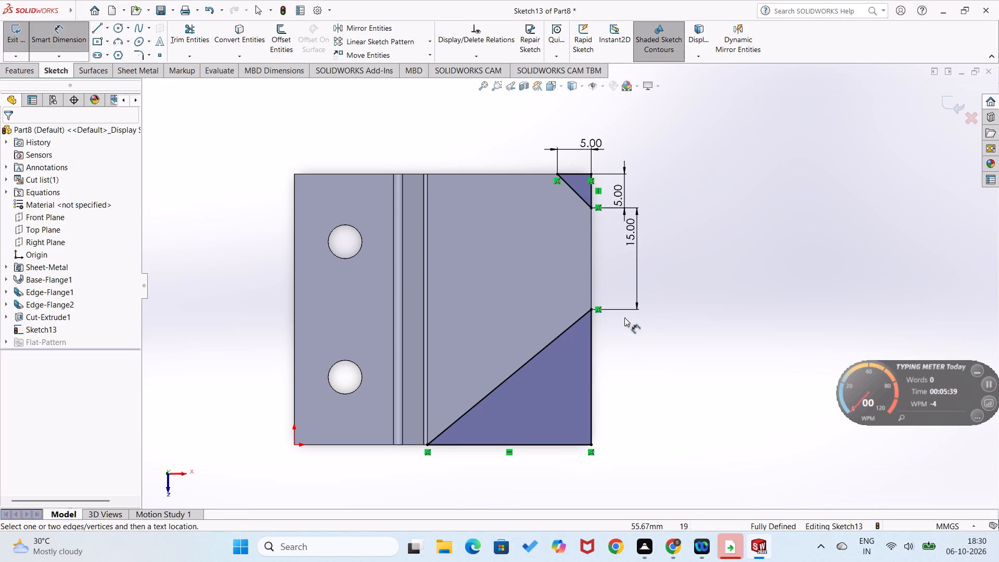
Cut-extrude both corner triangles through the second flange, keeping the default cut settings.
click(22, 74)
click(185, 48)
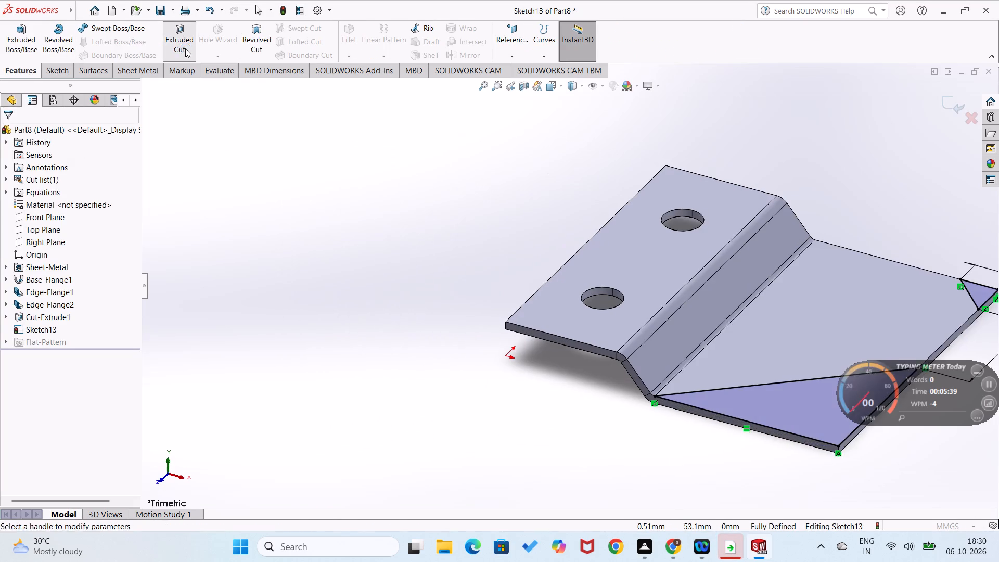
click(9, 134)
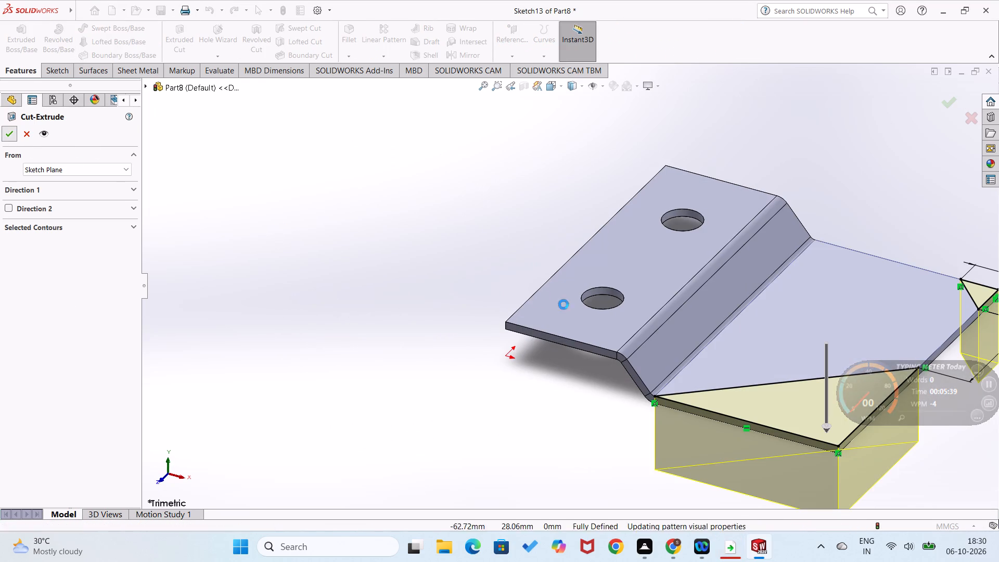
Start a sketch on the second flange's top face and draw a circle about 6.5 mm in diameter near the small cut corner.
right_click(748, 353)
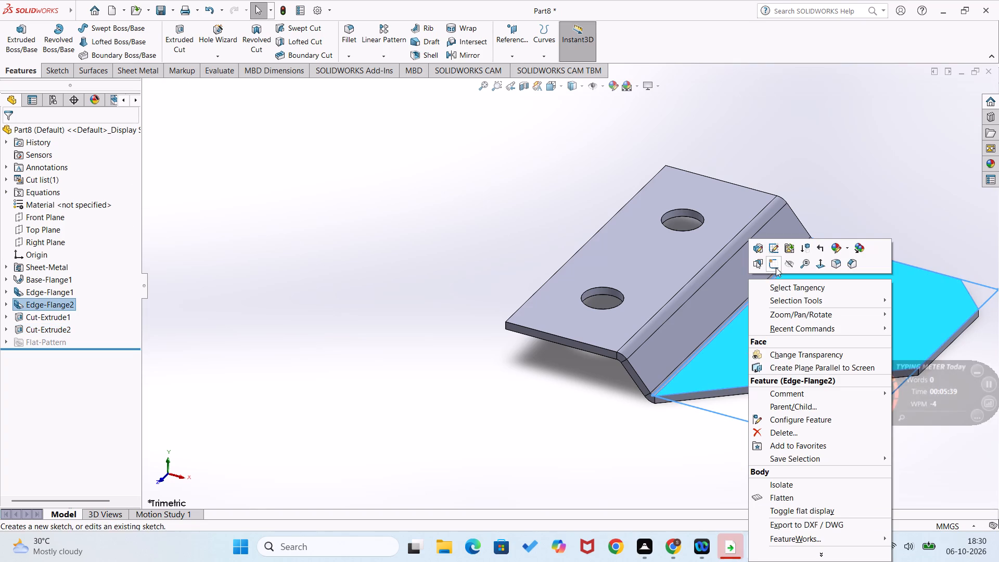
click(776, 267)
click(278, 235)
right_drag(281, 235, 346, 226)
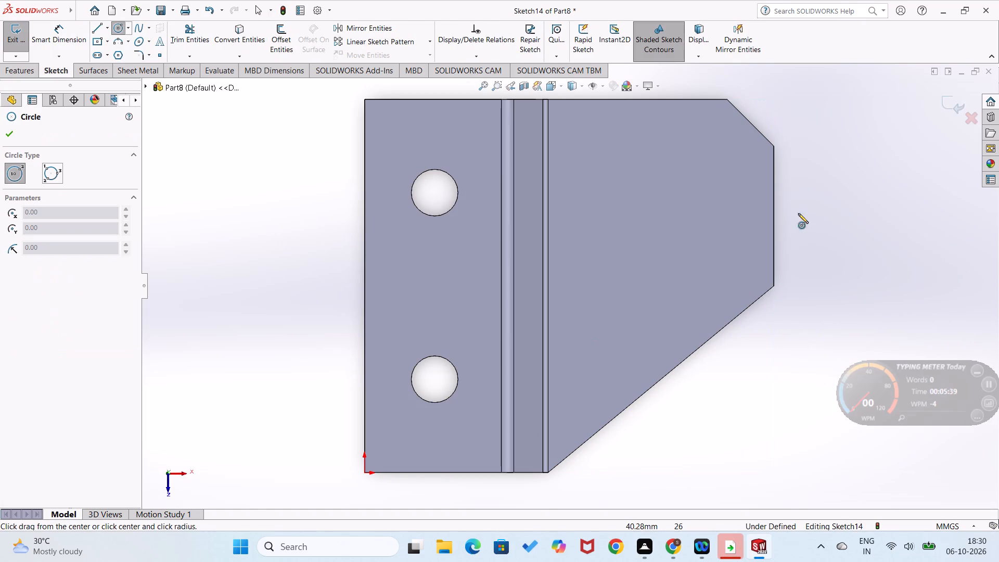
click(703, 182)
click(713, 211)
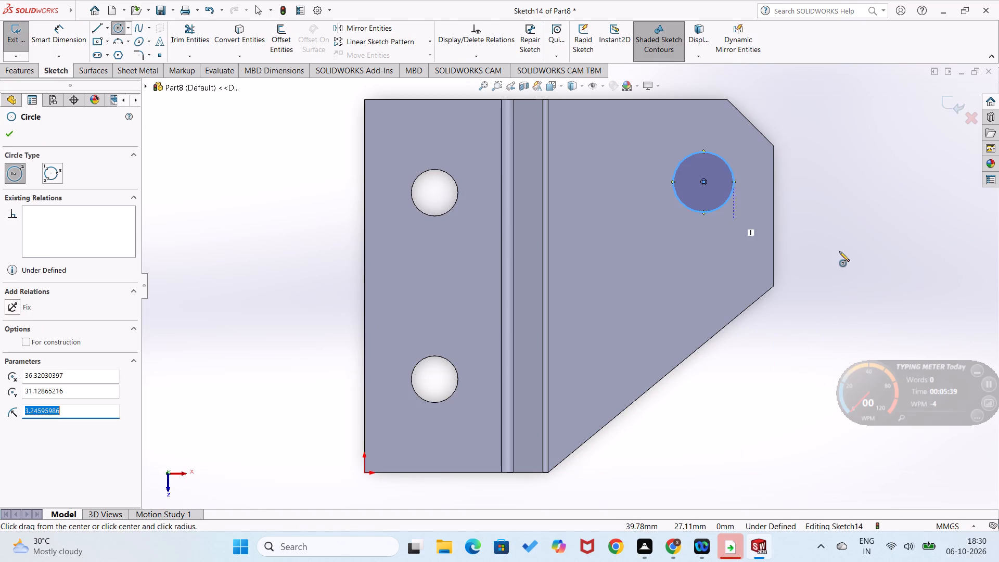
Dimension the circle's centre 10 mm from the flange's short edge adjoining the small cut corner.
right_drag(843, 253, 860, 157)
click(699, 100)
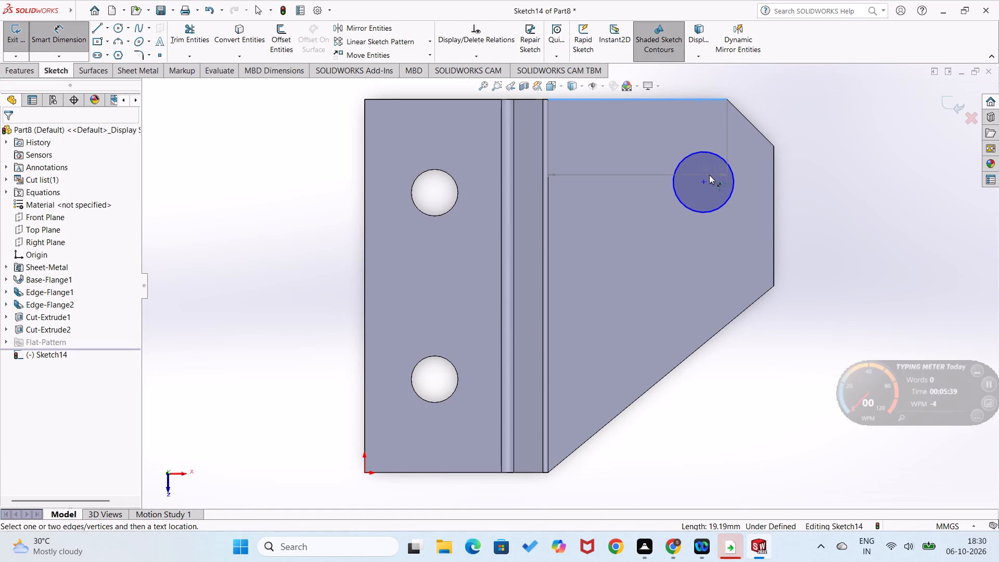
click(704, 180)
click(832, 179)
text(10)
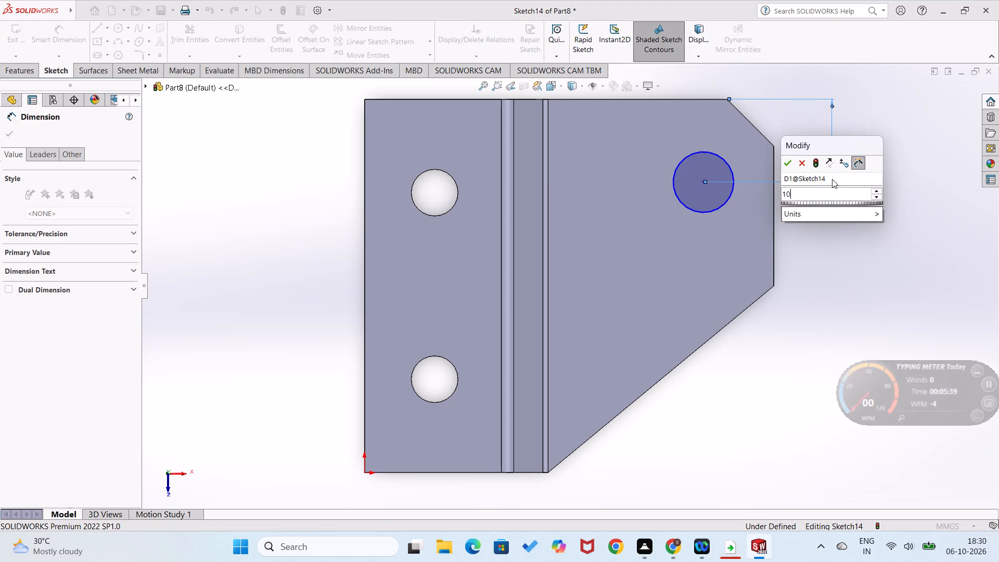
key(Return)
click(836, 235)
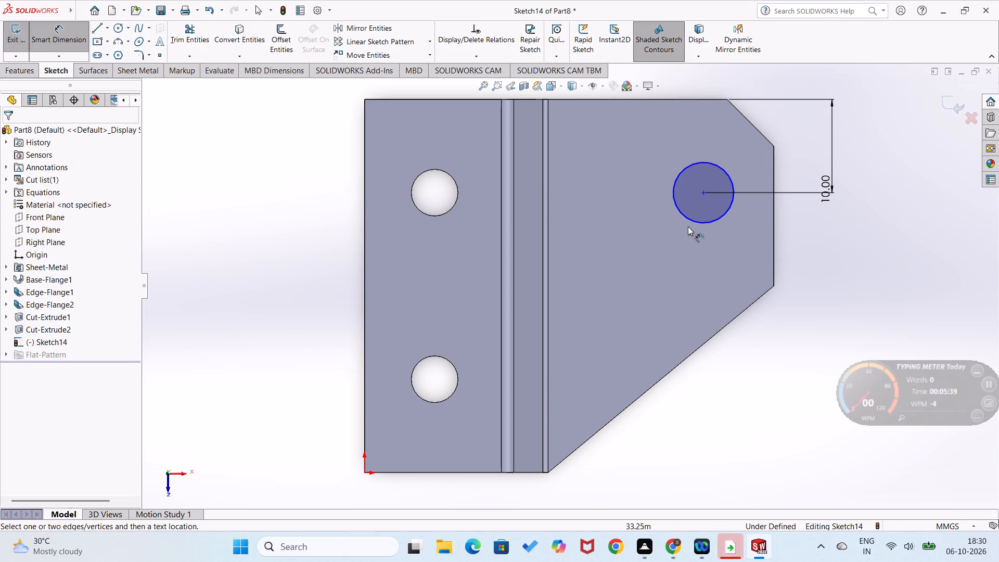
Dimension the circle with a 9 mm diameter.
click(708, 219)
click(708, 222)
click(712, 251)
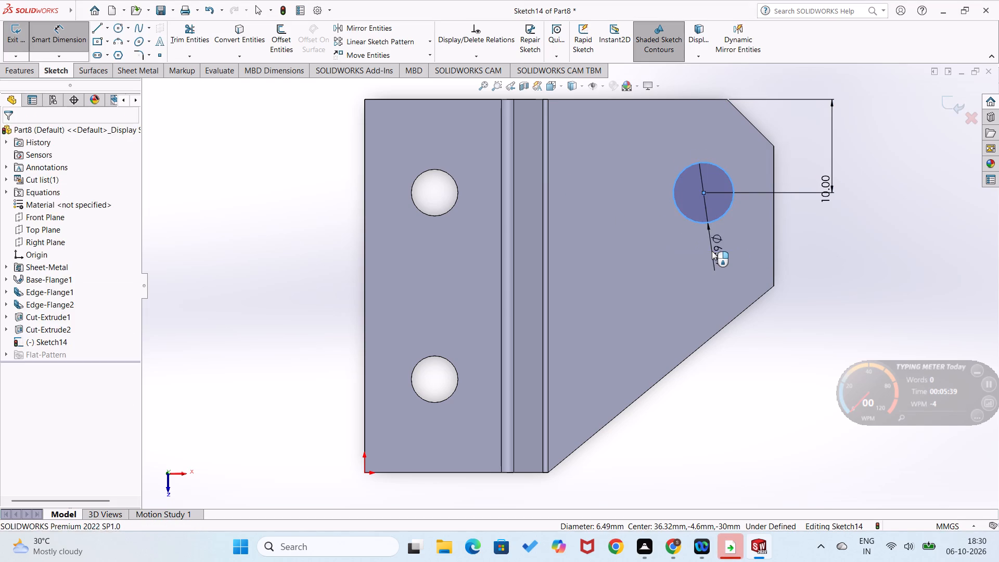
text(10)
key(Return)
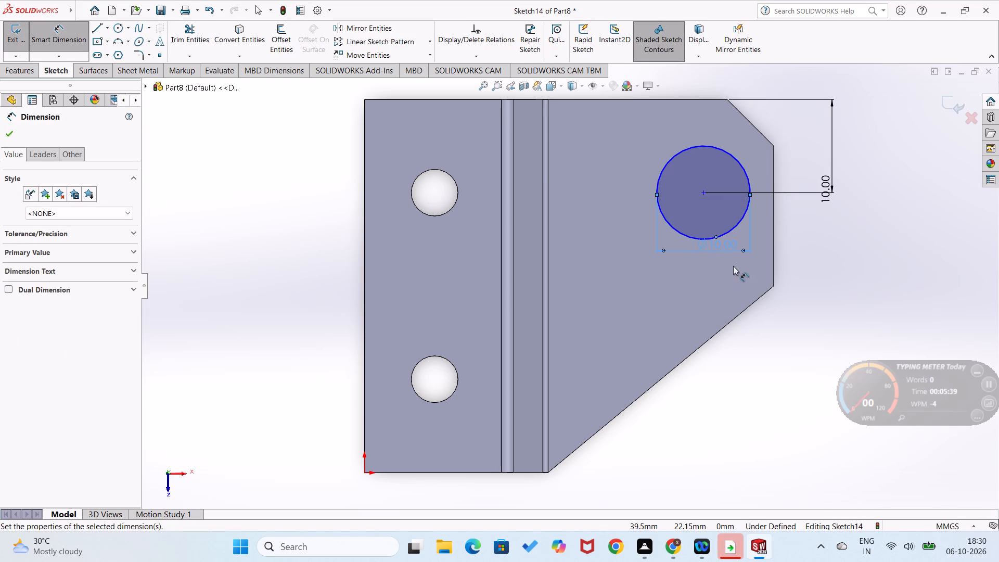
double_click(730, 241)
key(9)
key(Return)
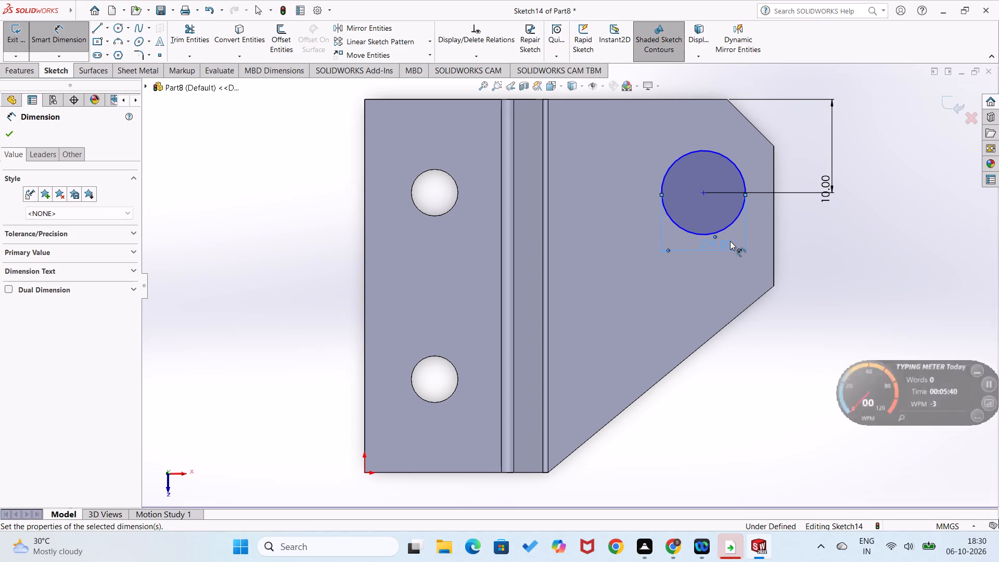
click(751, 330)
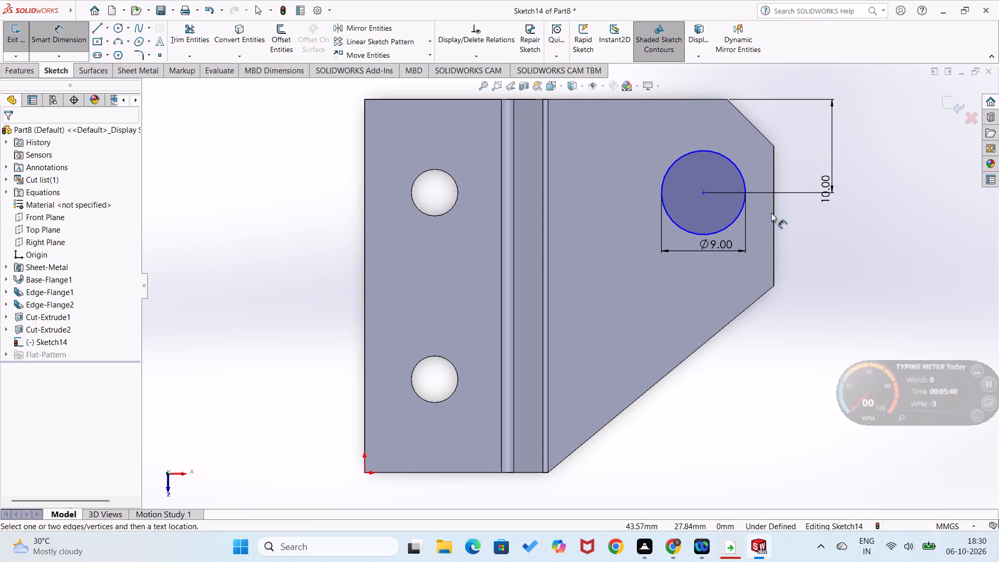
Dimension the circle's centre 8 mm from the flange's outer edge.
click(772, 208)
click(704, 188)
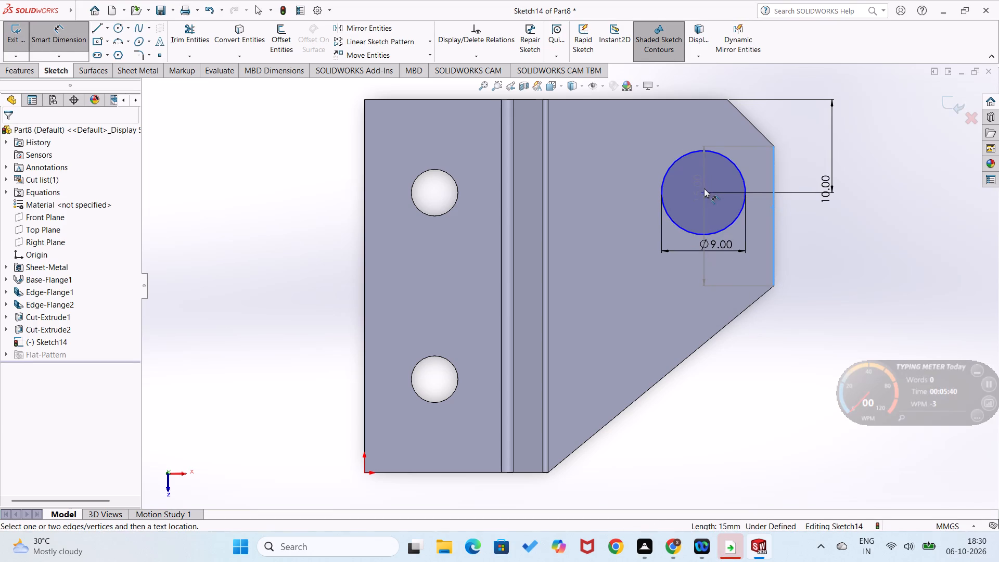
click(702, 191)
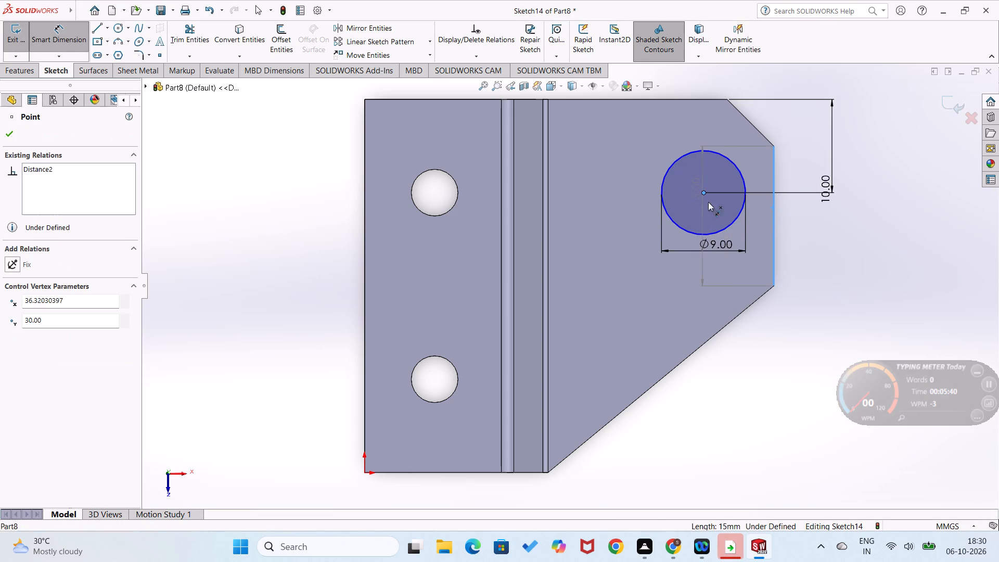
click(740, 269)
key(8)
key(Return)
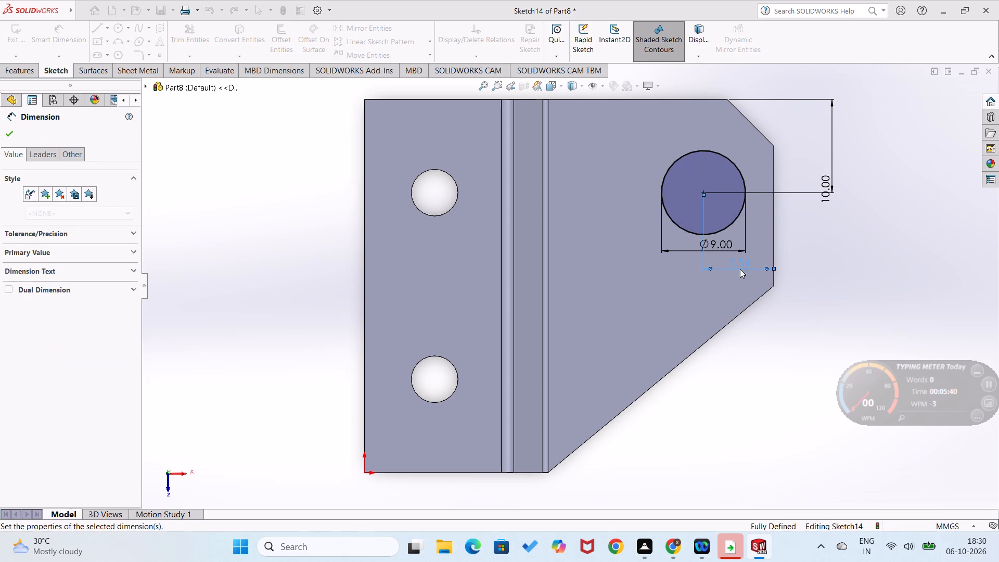
click(748, 342)
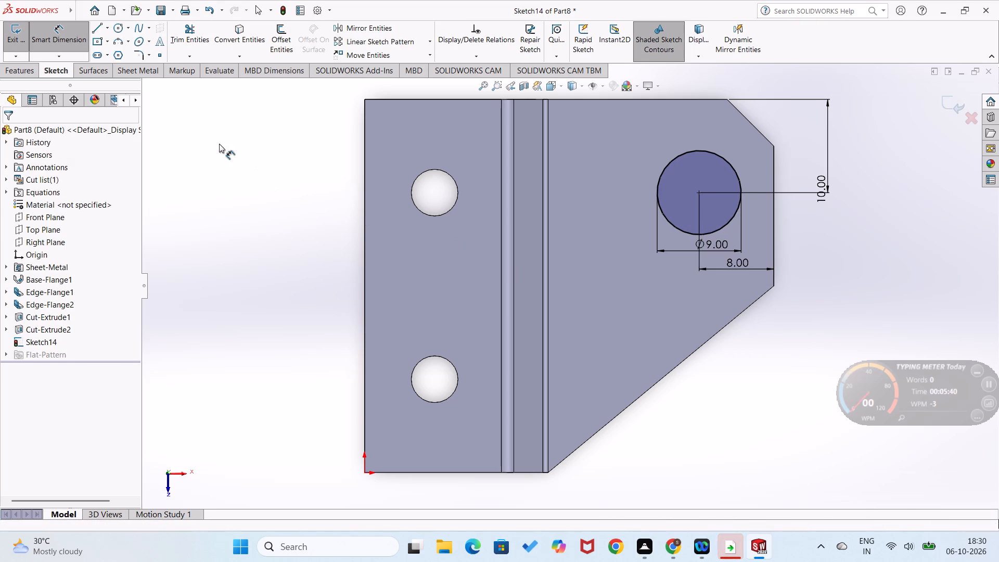
Cut-extrude the 9 mm circle through the second flange, keeping the default cut settings.
click(11, 63)
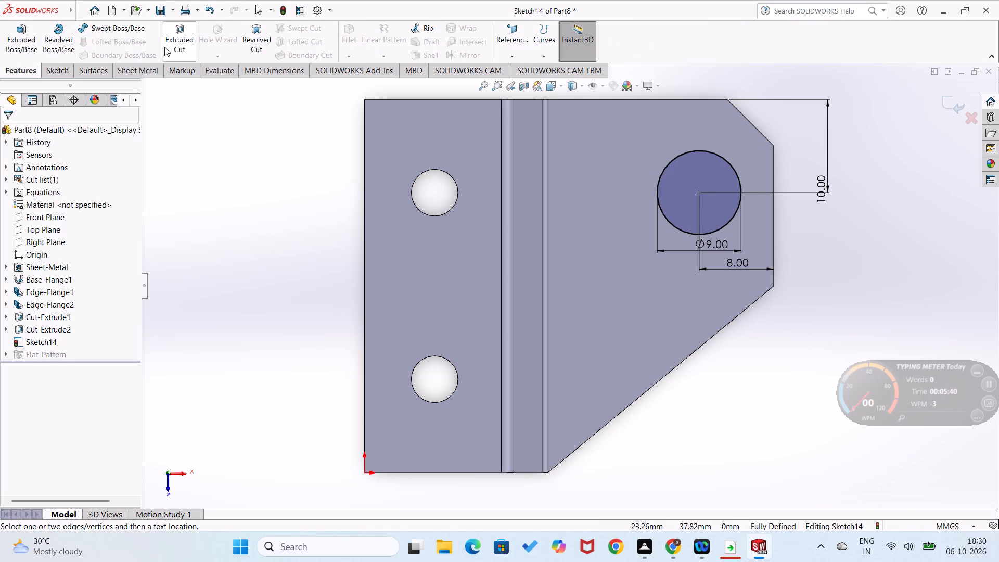
click(174, 44)
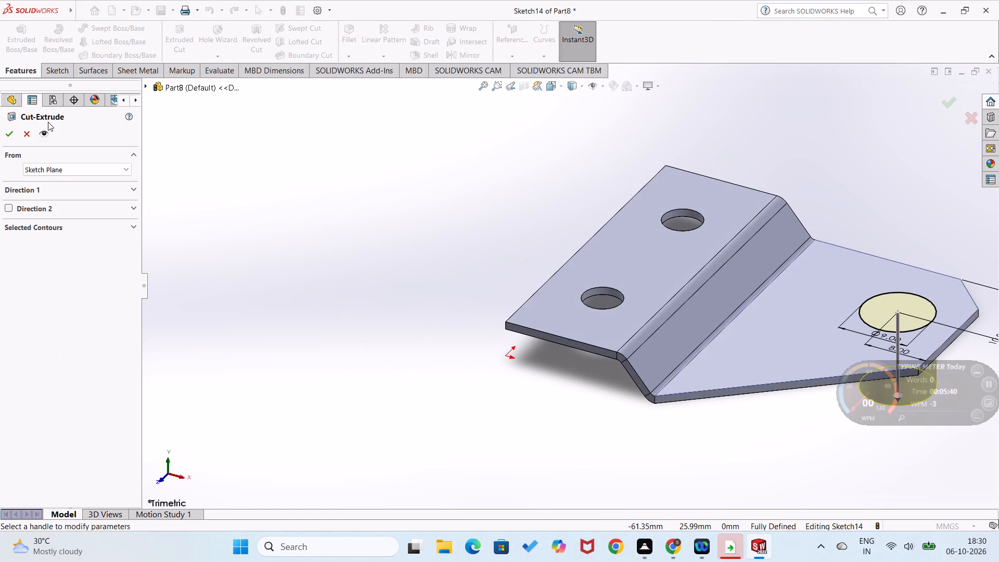
click(11, 135)
click(270, 209)
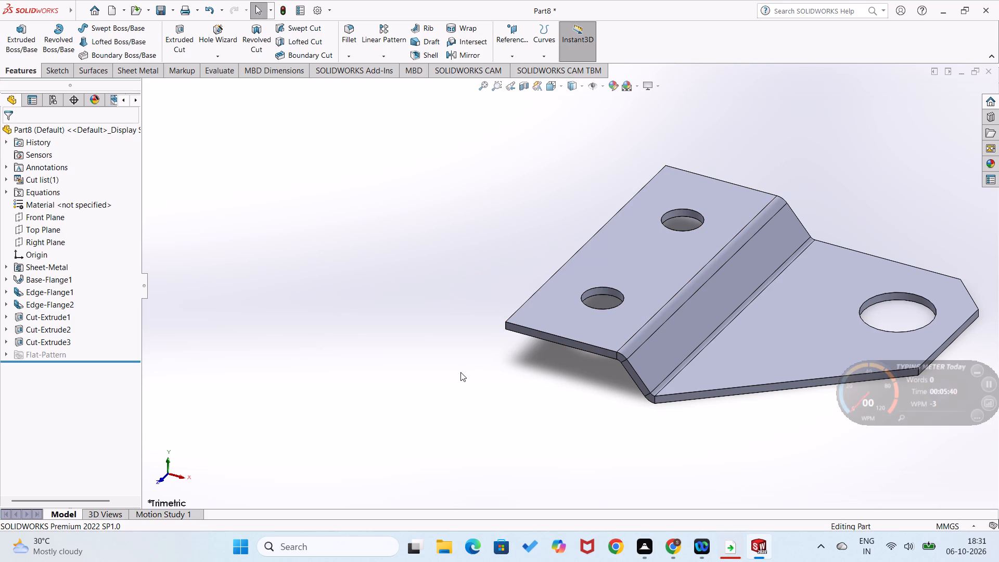
Save the part in the Documents folder as sheetmetal11.
key(ctrl+s)
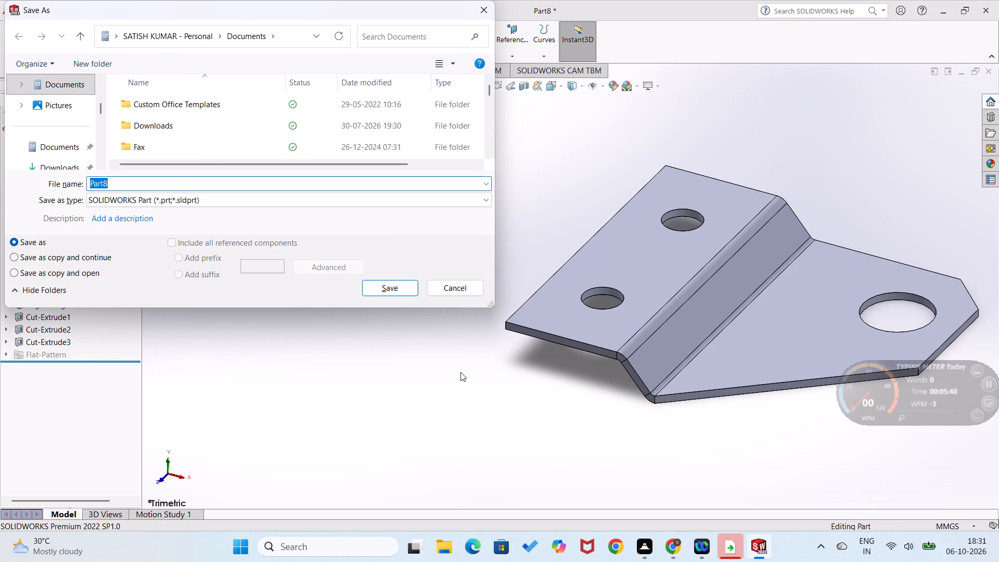
text(sheetmetal)
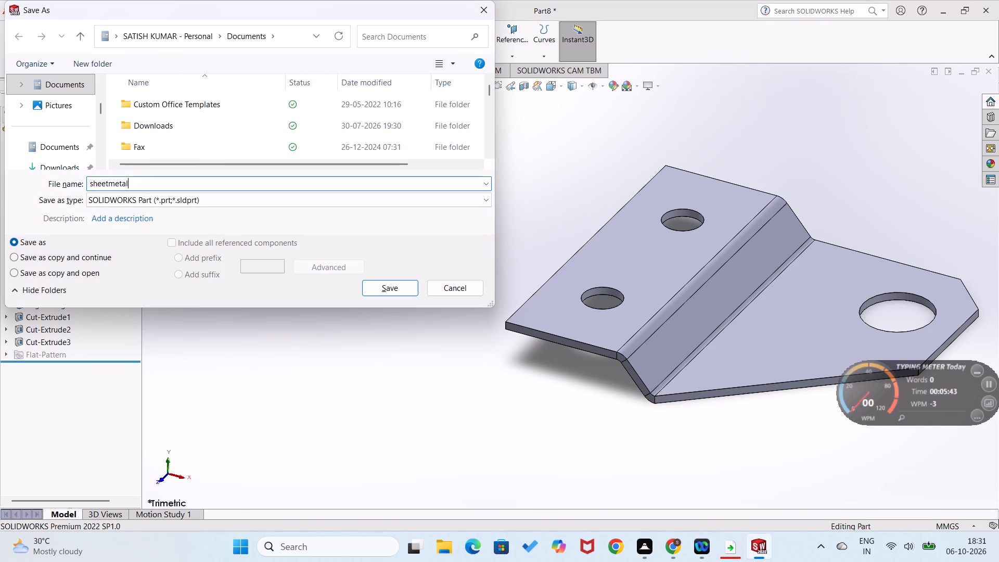
text(11)
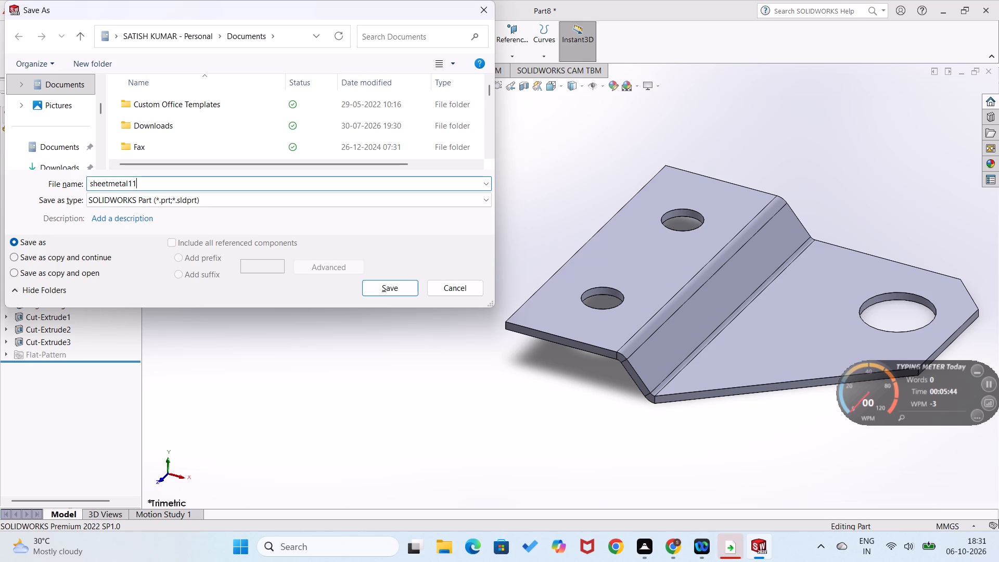
click(401, 288)
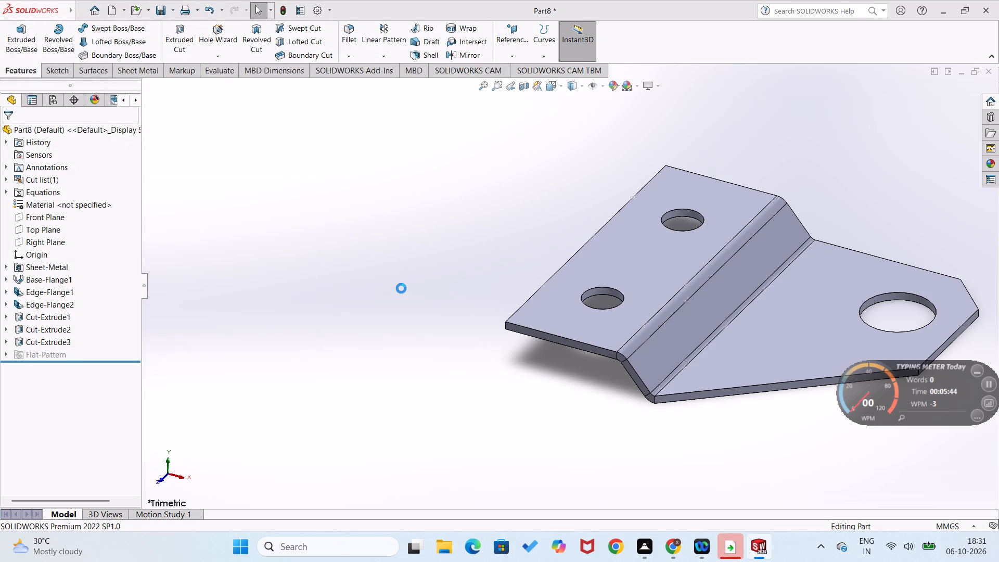